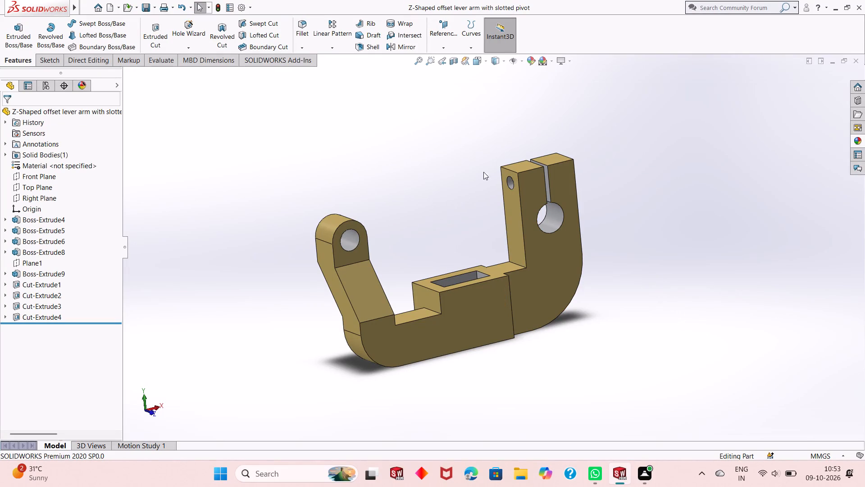
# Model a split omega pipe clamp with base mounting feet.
# Close the open lever arm part and create a new part document.
pyautogui.click(856, 62)
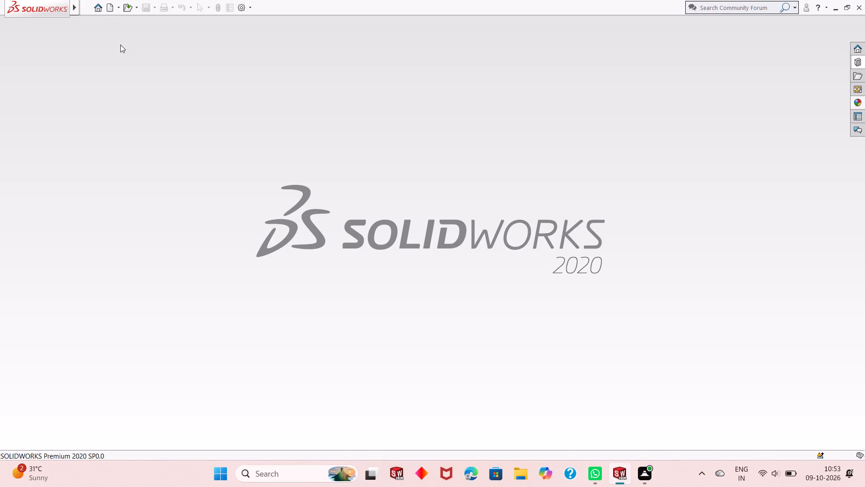
pyautogui.click(108, 11)
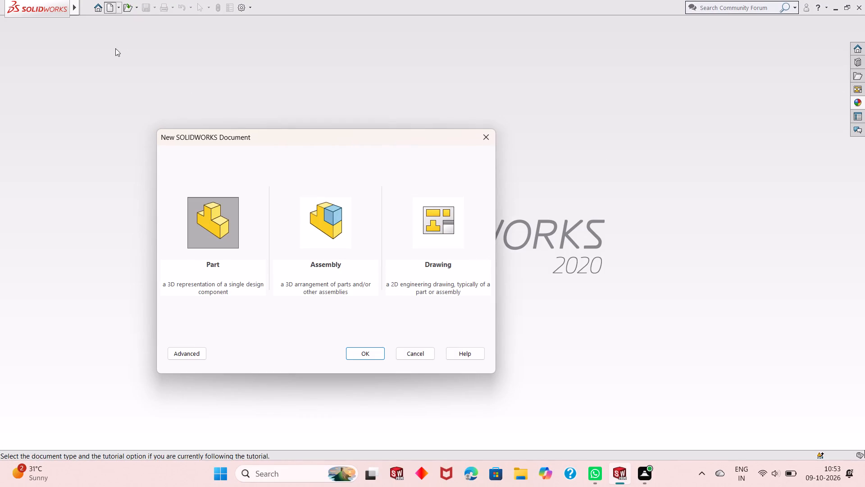
pyautogui.doubleClick(203, 233)
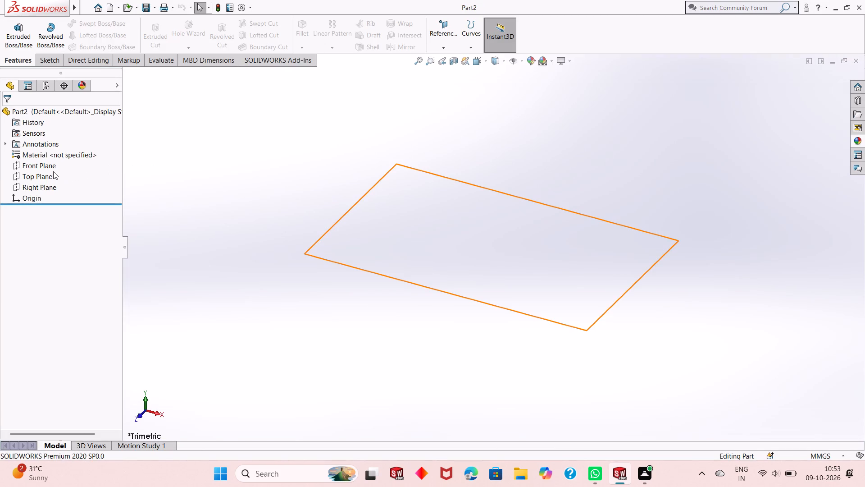
# Sketch a circle of about 43.5 mm radius centred on the origin on the Front Plane.
pyautogui.click(39, 162)
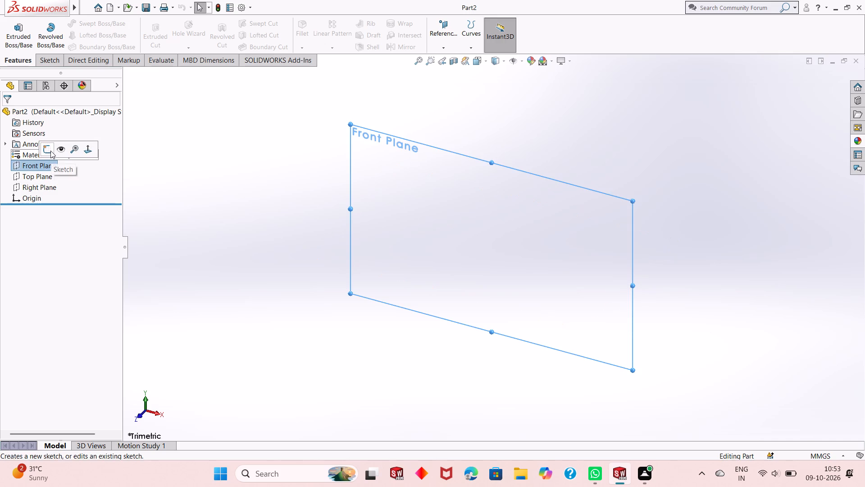
pyautogui.click(50, 151)
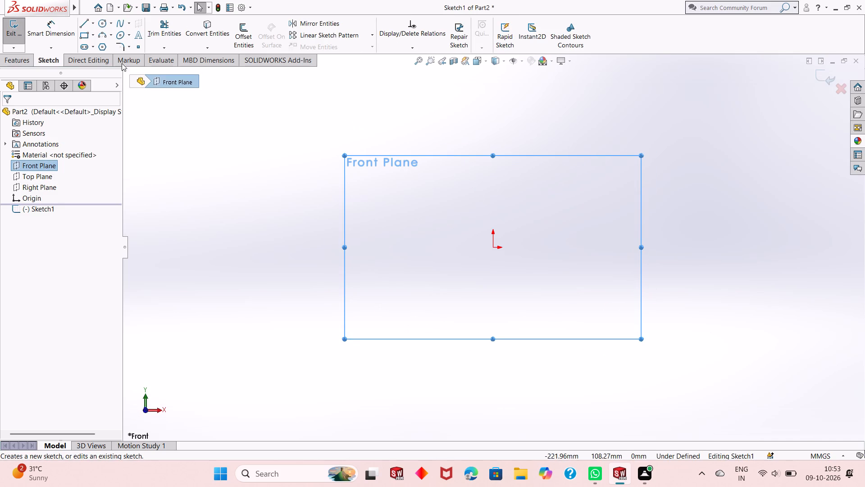
pyautogui.click(103, 23)
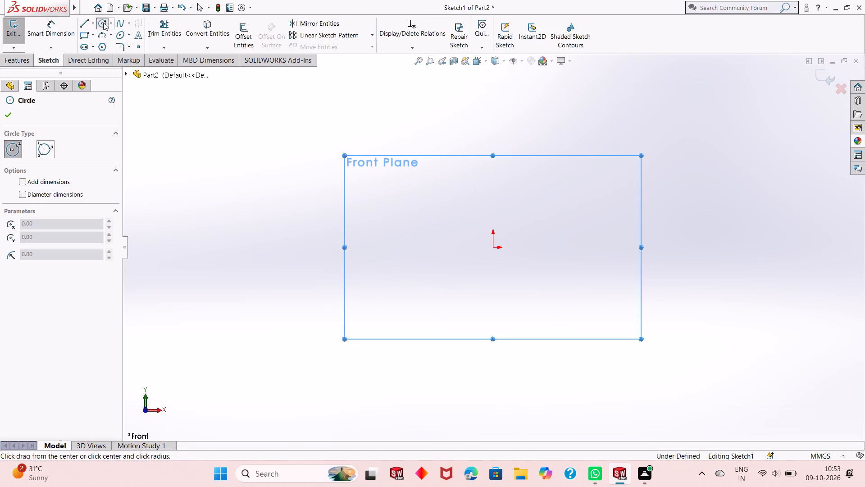
pyautogui.click(493, 247)
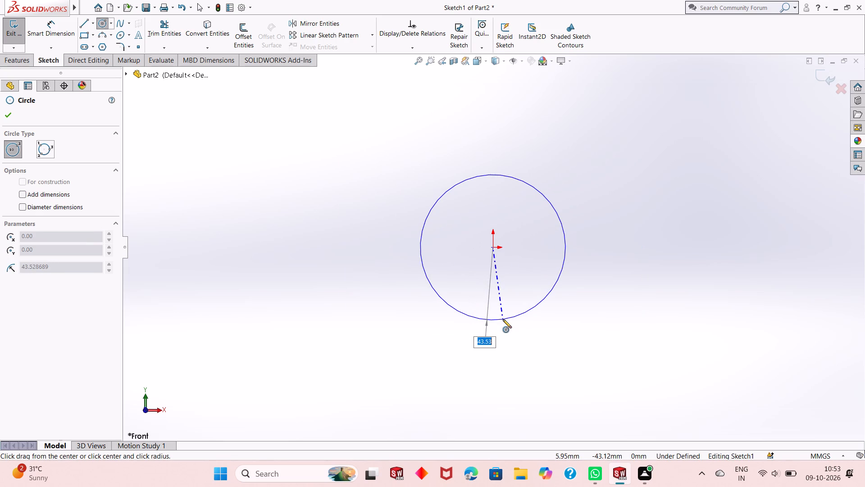
pyautogui.click(503, 319)
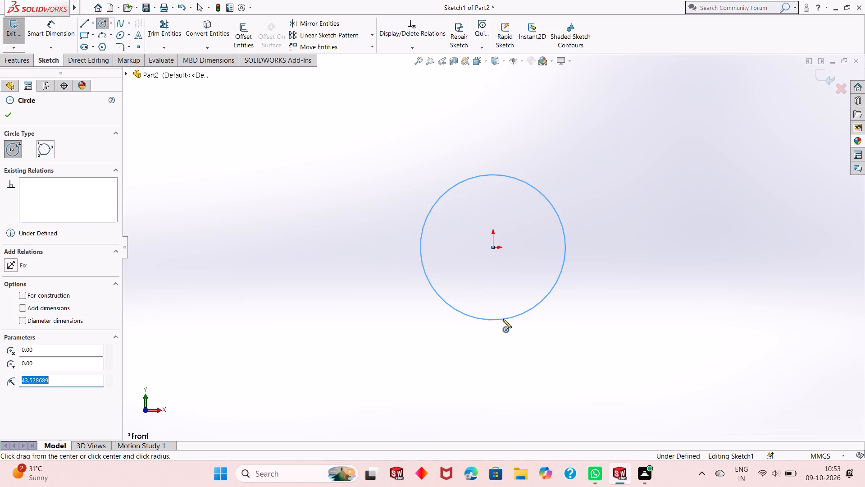
pyautogui.rightClick(274, 224)
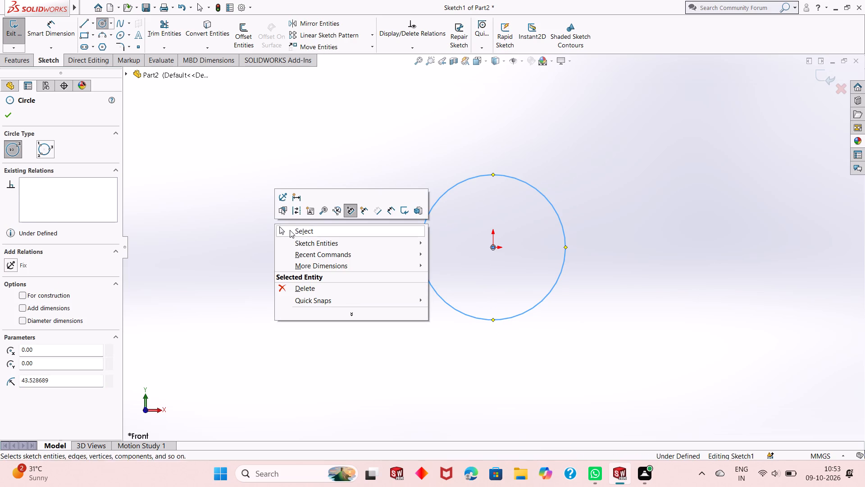
pyautogui.click(290, 230)
# Dimension the circle's diameter and set it to 40 mm.
pyautogui.click(54, 30)
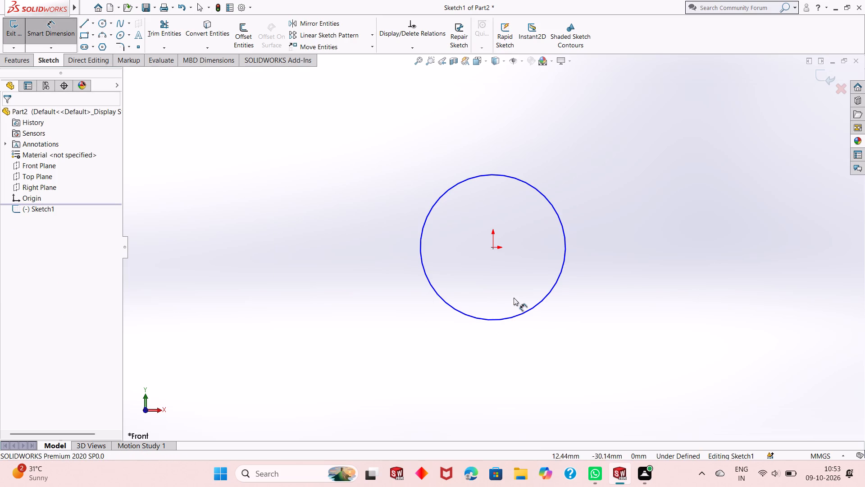
pyautogui.click(452, 307)
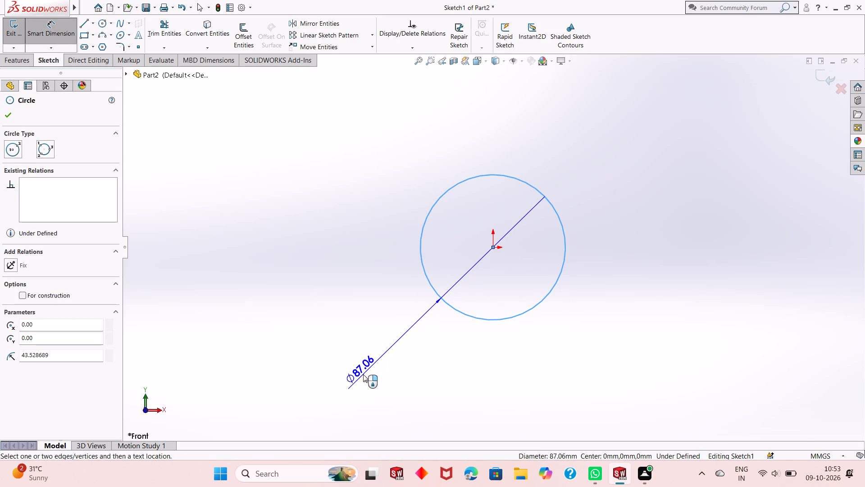
pyautogui.click(363, 374)
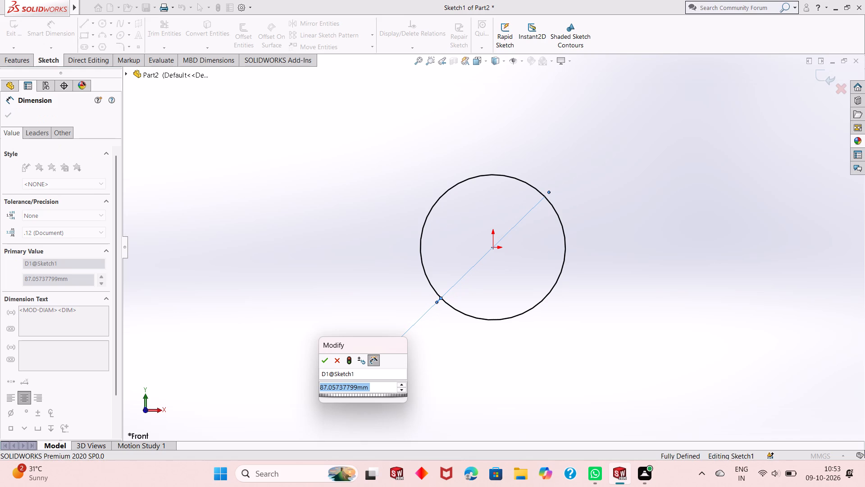
pyautogui.press('4')
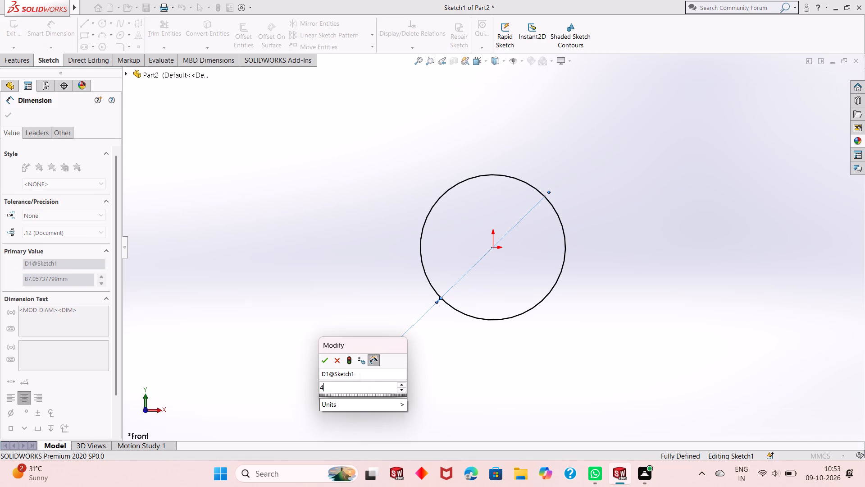
pyautogui.press('0')
pyautogui.press('Return')
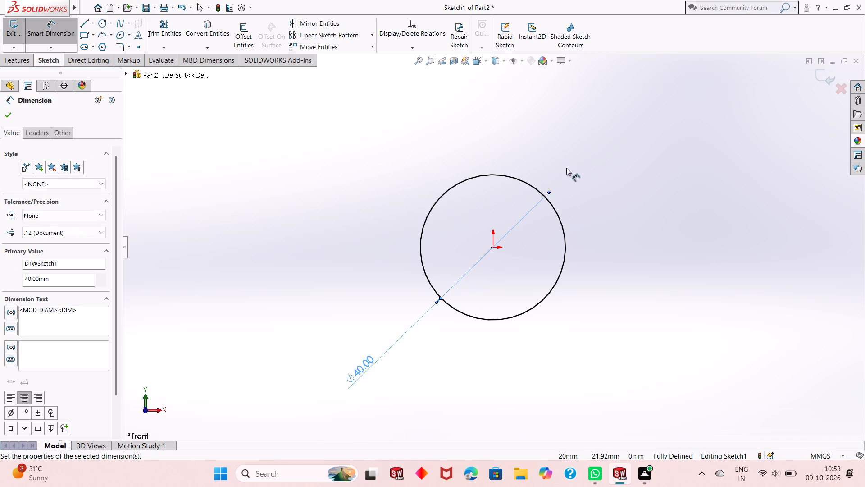
pyautogui.rightClick(571, 167)
pyautogui.click(585, 193)
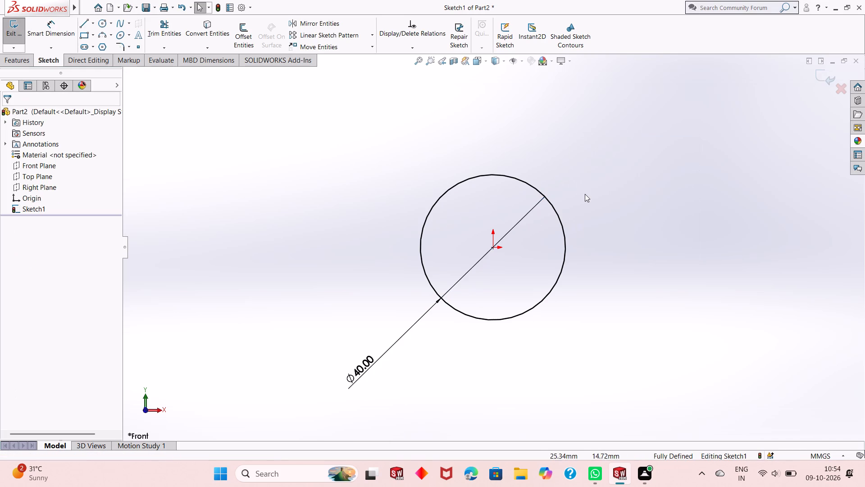
# Sketch a smaller concentric circle of about 10.6 mm radius centred on the origin.
pyautogui.click(103, 22)
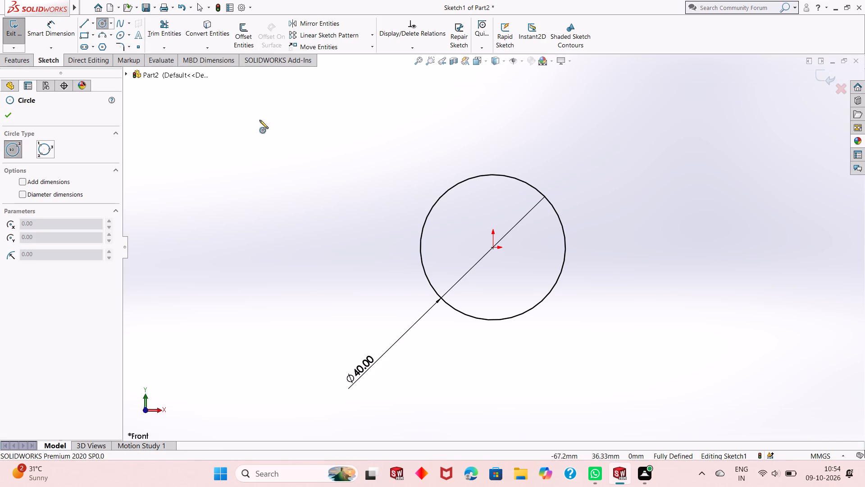
pyautogui.click(494, 248)
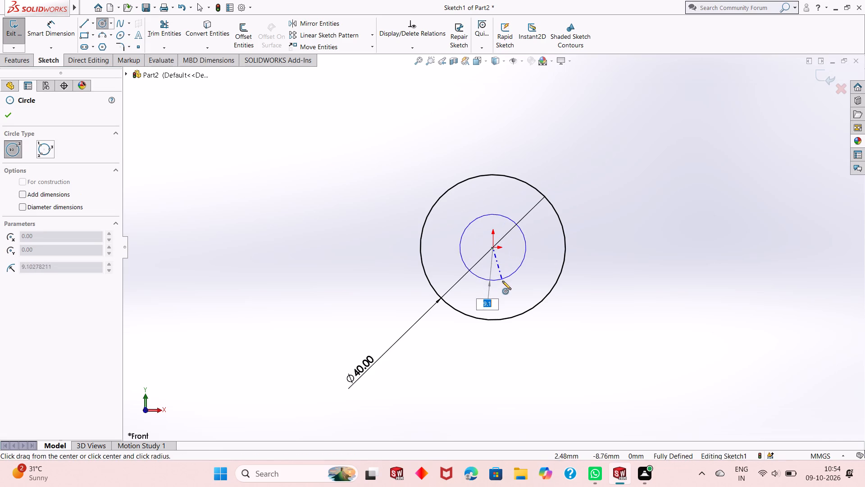
pyautogui.click(505, 284)
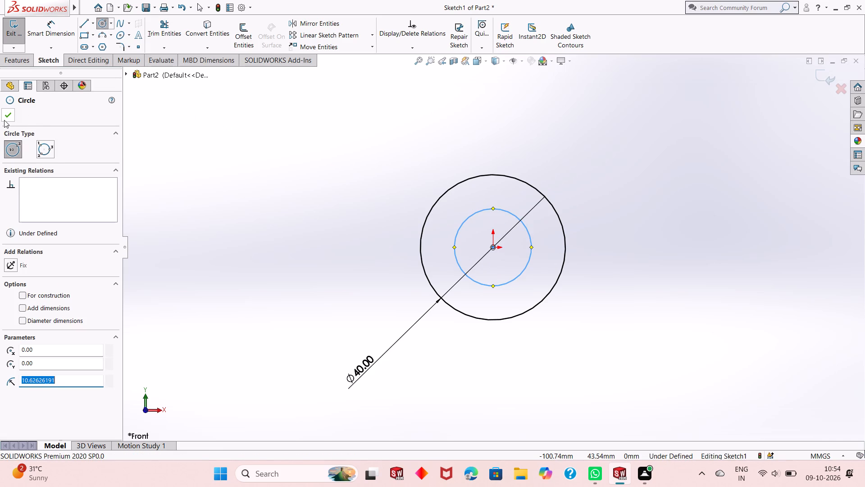
pyautogui.click(4, 120)
# Dimension the inner circle's diameter and set it to 28 mm.
pyautogui.click(36, 32)
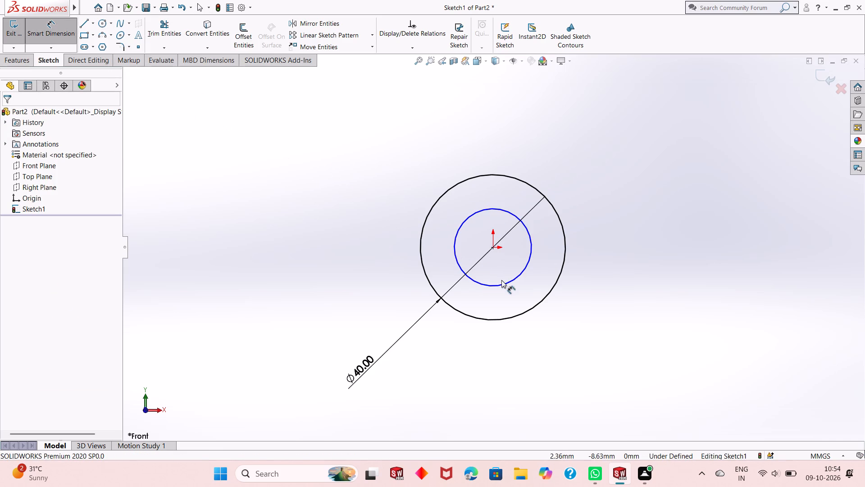
pyautogui.click(504, 283)
pyautogui.click(593, 344)
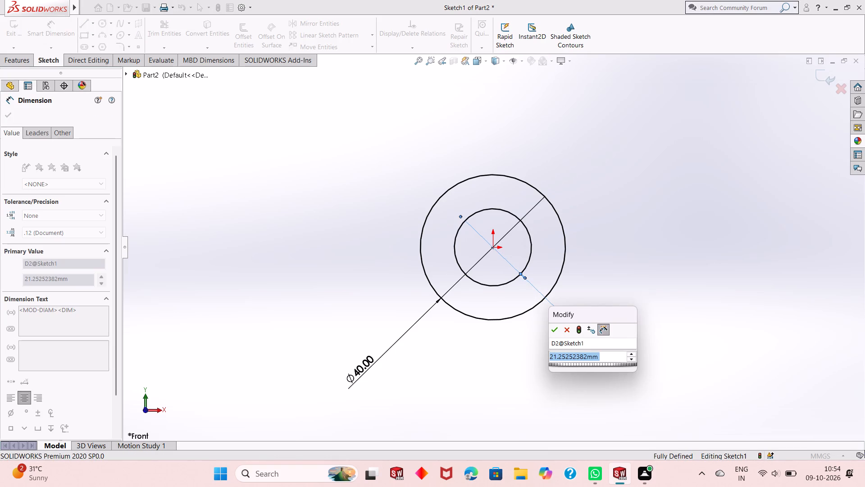
pyautogui.write('28')
pyautogui.press('Return')
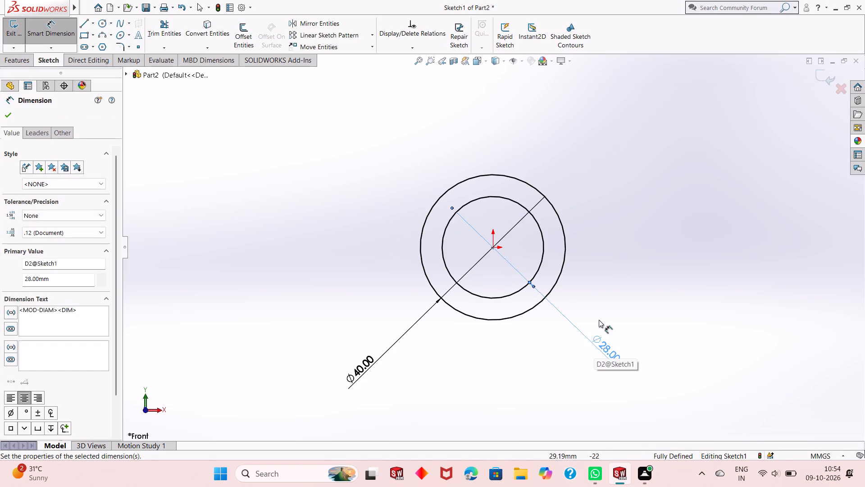
pyautogui.press('Escape')
pyautogui.press('Escape')
pyautogui.press('Escape')
pyautogui.press('Escape')
pyautogui.press('Escape')
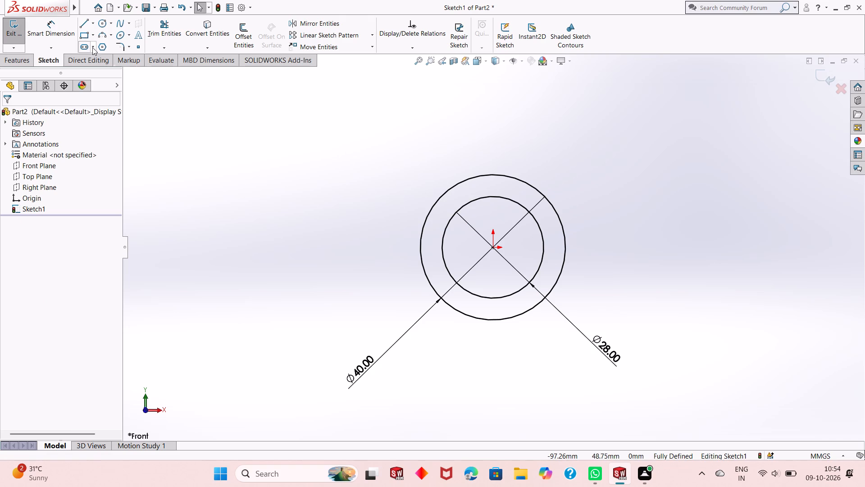
# Sketch a 24 mm vertical line downward from the outer circle's left quadrant point.
pyautogui.click(85, 25)
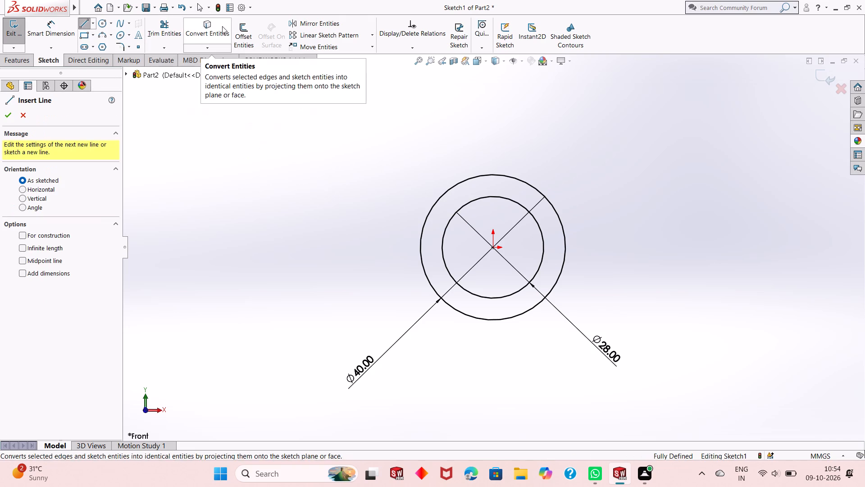
pyautogui.click(419, 247)
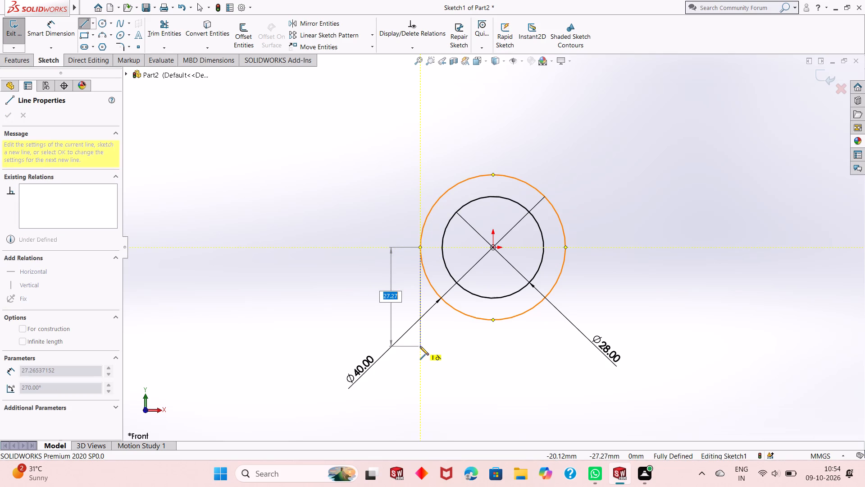
pyautogui.write('24')
pyautogui.press('Return')
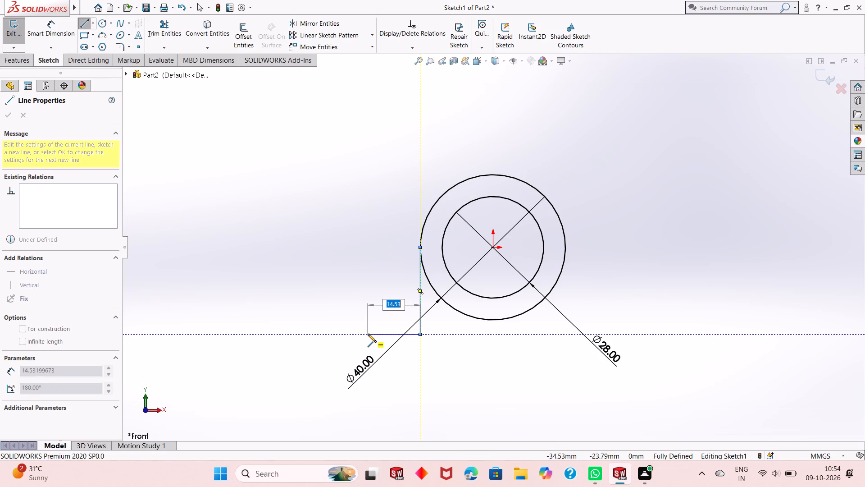
pyautogui.press('Escape')
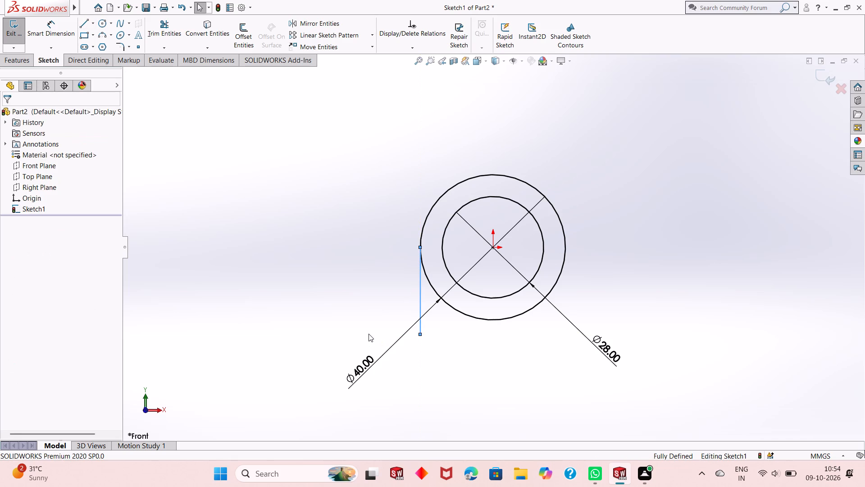
# Sketch connected foot lines from the vertical line's lower end: 8 mm to the left, 6 mm down, and 14 mm to the right.
pyautogui.click(81, 28)
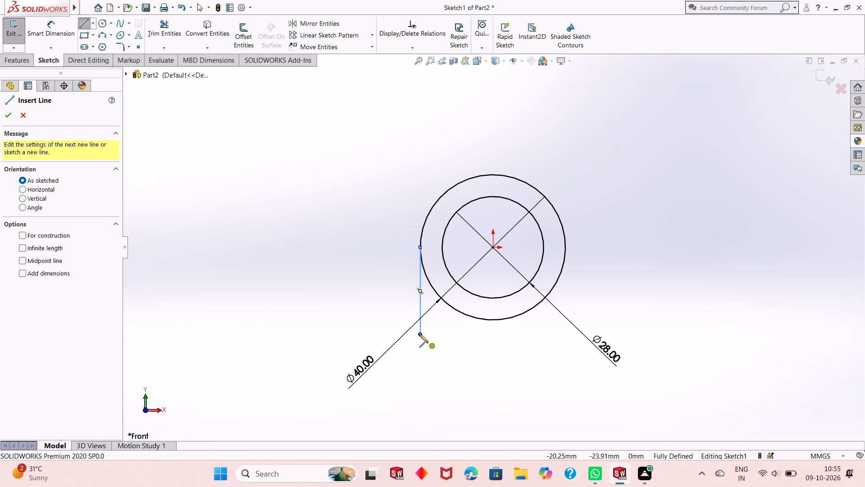
pyautogui.click(419, 334)
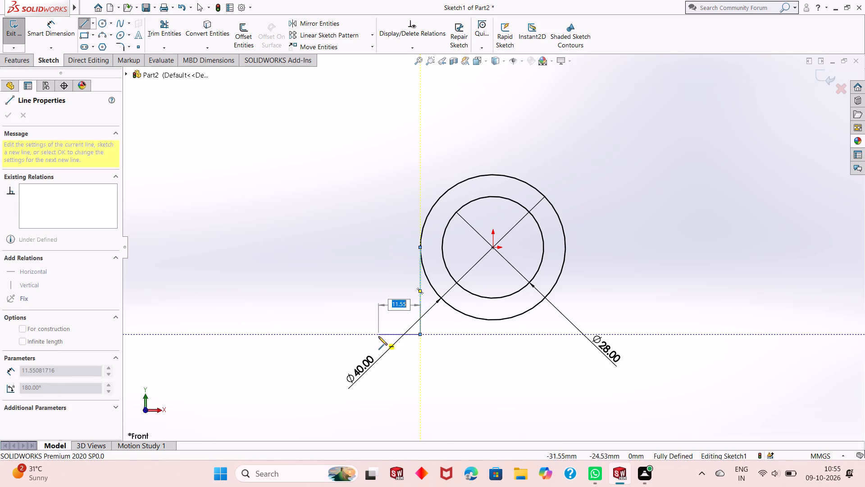
pyautogui.press('8')
pyautogui.press('Return')
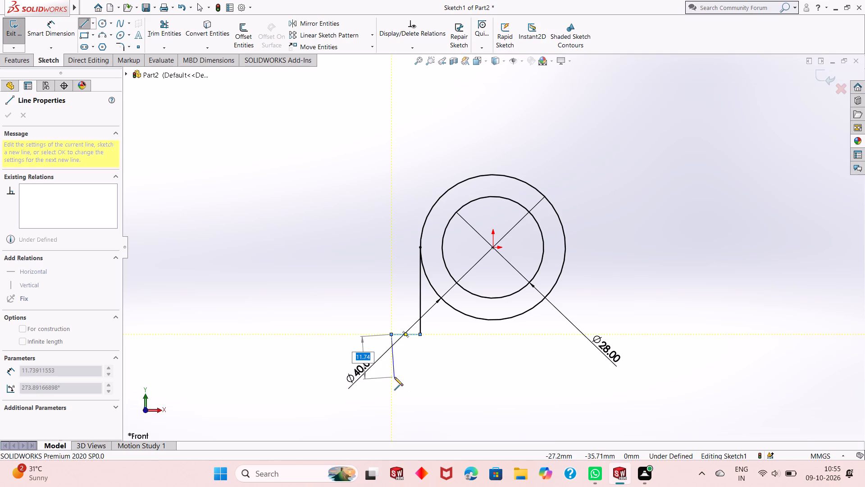
pyautogui.press('6')
pyautogui.press('Return')
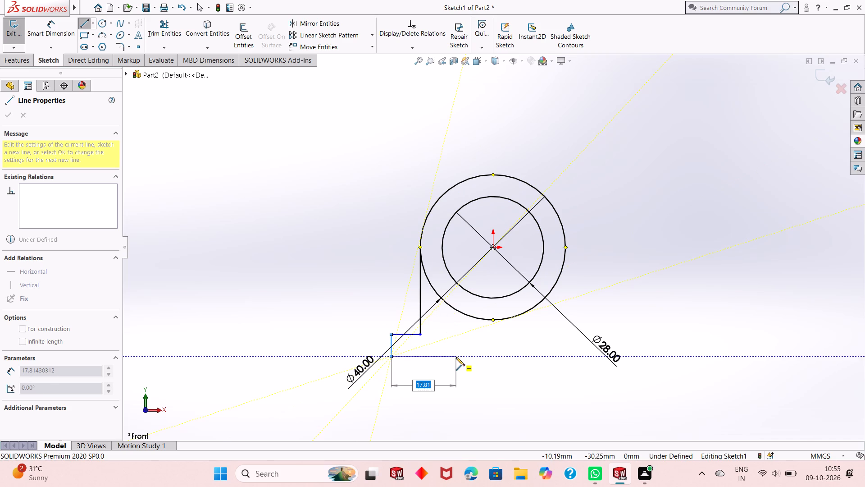
pyautogui.write('14')
pyautogui.press('Return')
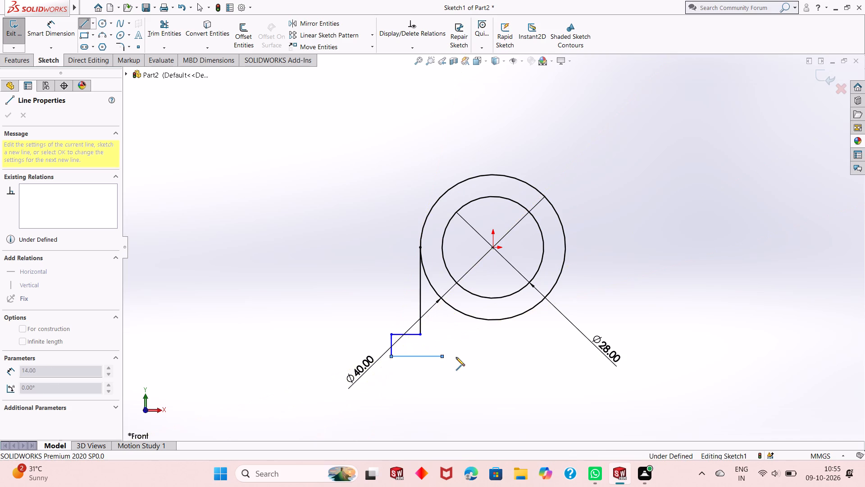
# Finish the leg outline with a vertical line up to the inner circle's left quadrant point.
pyautogui.click(441, 247)
pyautogui.press('Escape')
pyautogui.press('Escape')
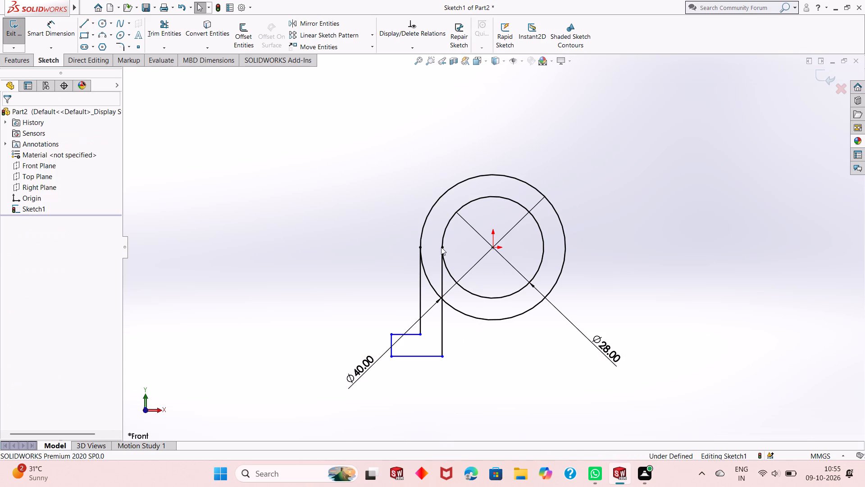
pyautogui.press('Escape')
pyautogui.press('Escape')
pyautogui.press('Escape')
pyautogui.press('Escape')
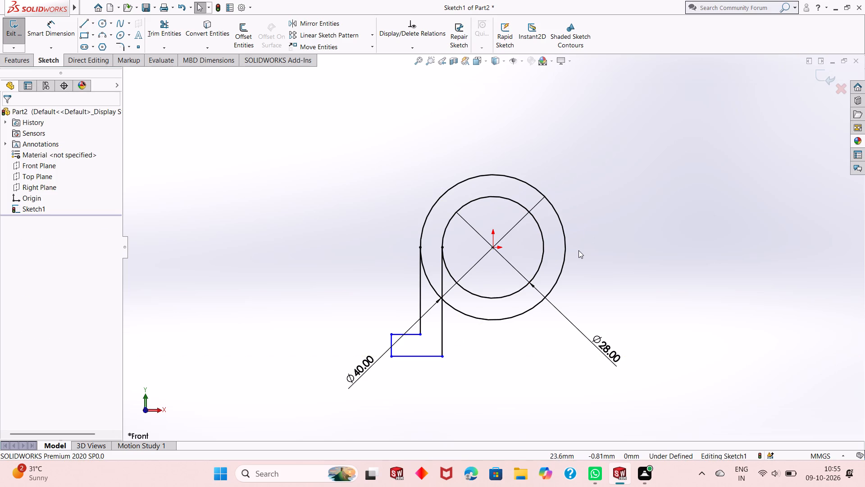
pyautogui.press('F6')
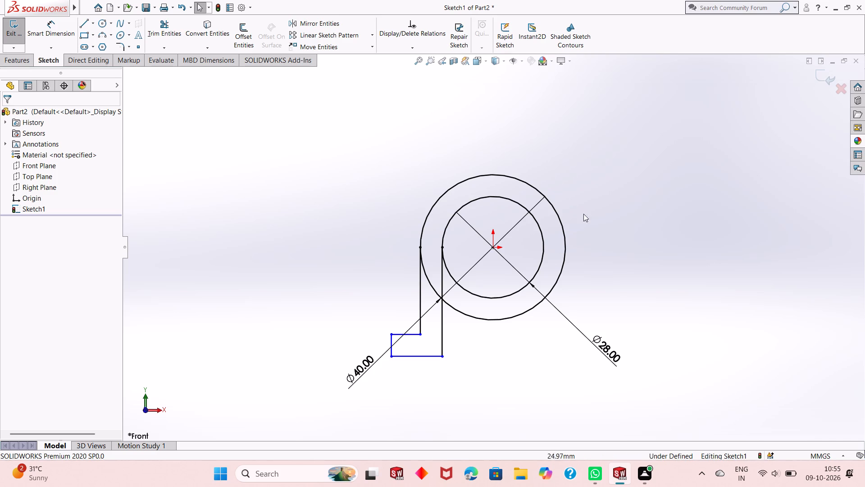
# Dimension the length of the foot's top horizontal line.
pyautogui.press('Escape')
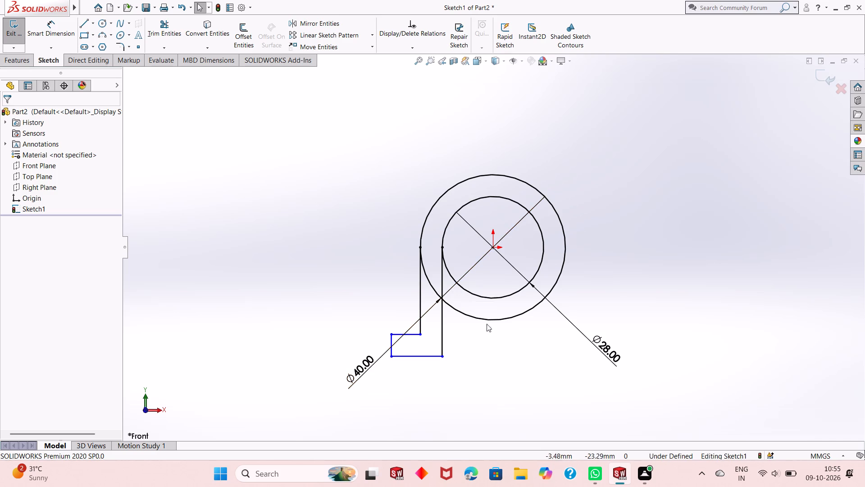
pyautogui.scroll(-1, 490, 318)
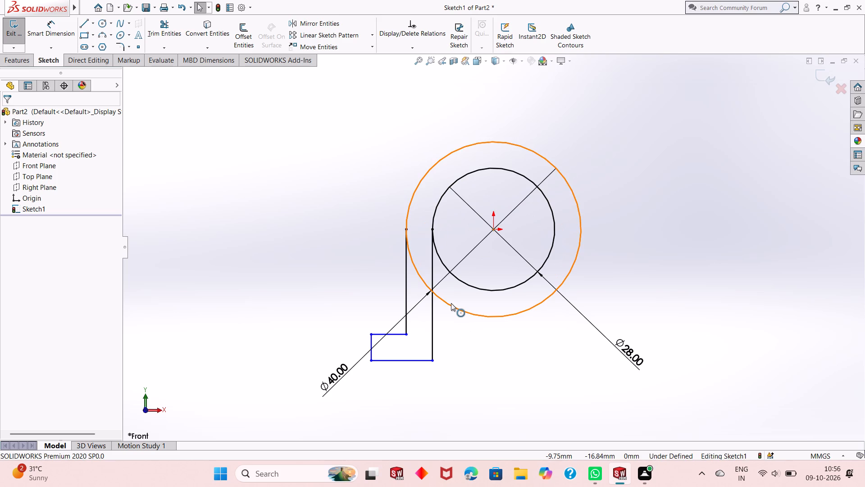
pyautogui.click(59, 32)
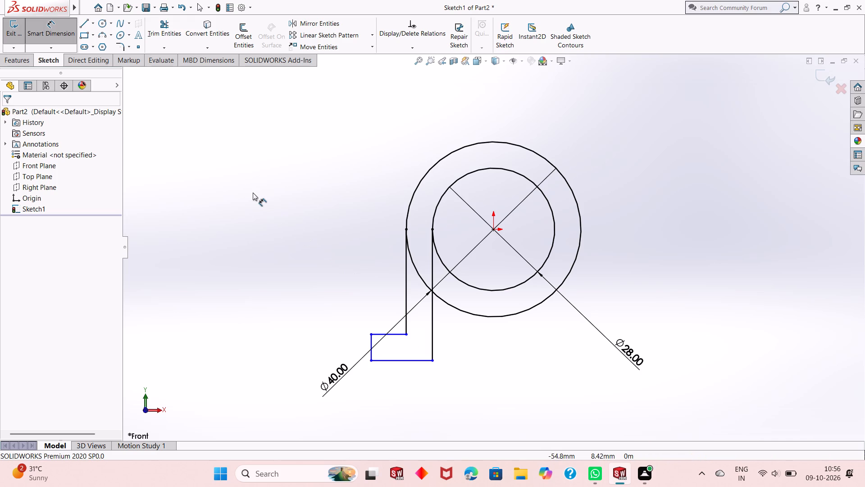
pyautogui.click(55, 25)
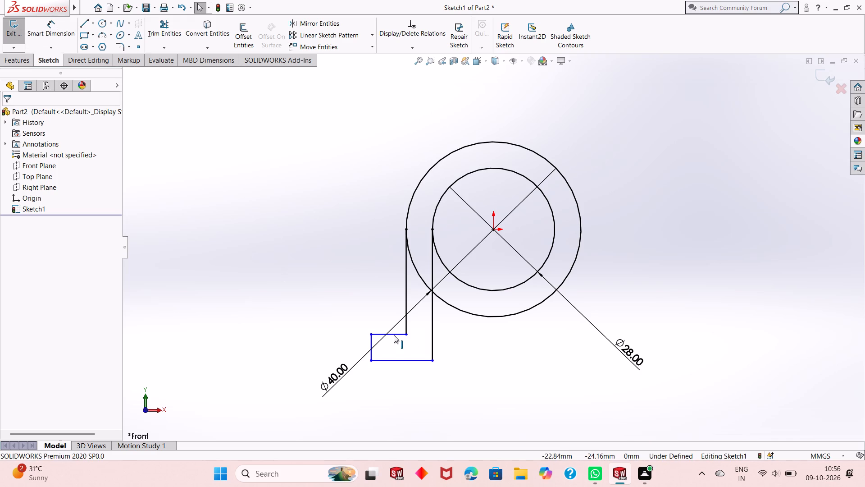
pyautogui.click(70, 35)
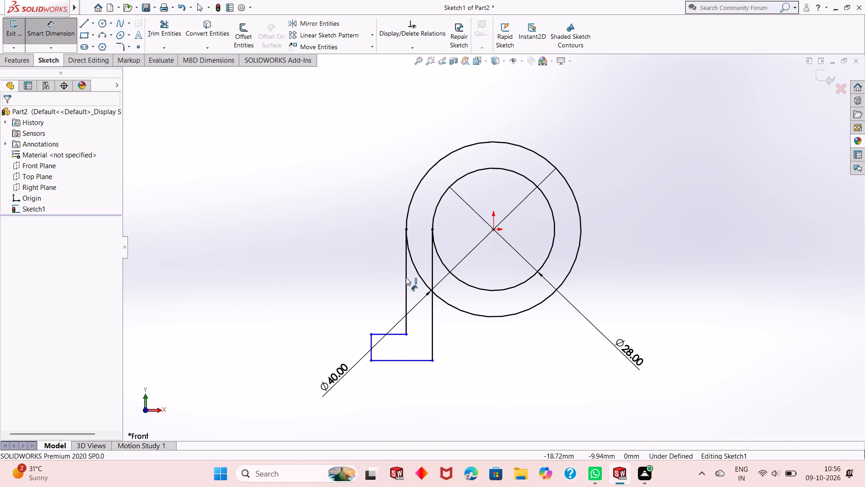
pyautogui.click(390, 334)
pyautogui.click(382, 189)
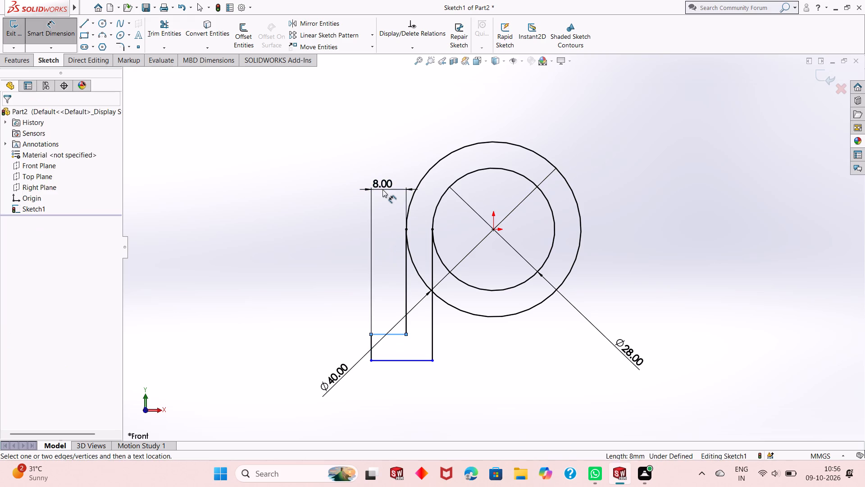
pyautogui.click(345, 172)
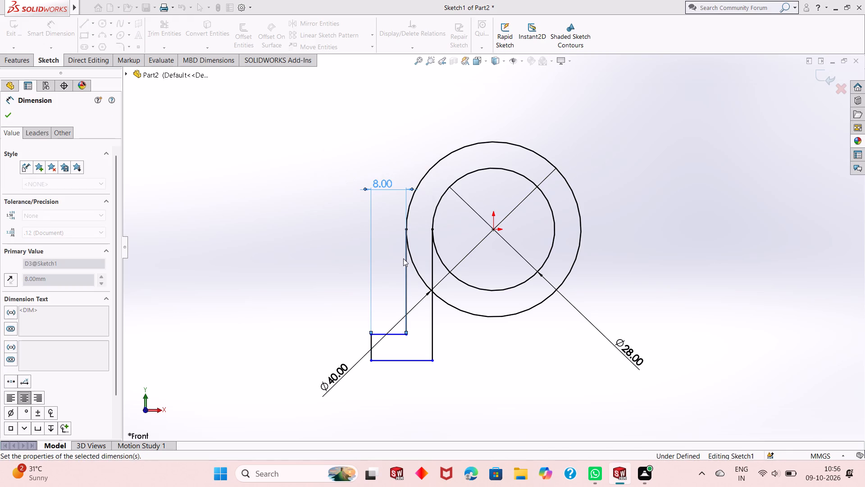
# Dimension the lengths of the leg's outer vertical line and the foot's short left vertical line.
pyautogui.click(406, 287)
pyautogui.click(337, 280)
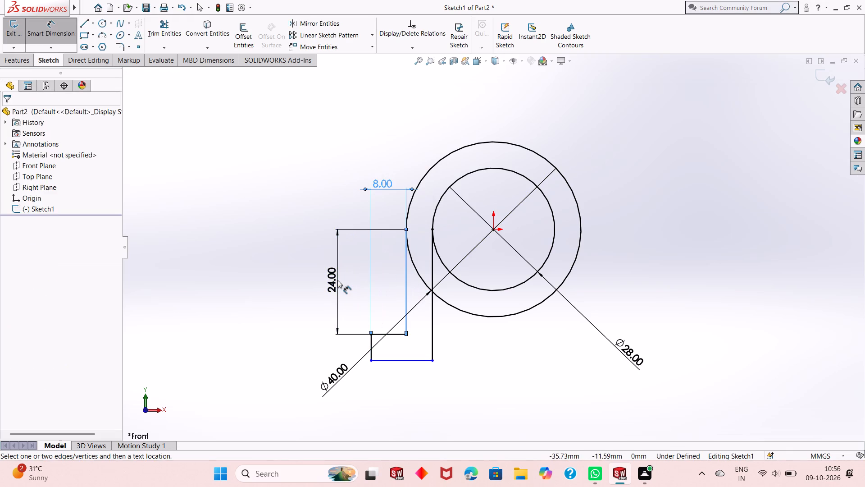
pyautogui.click(299, 264)
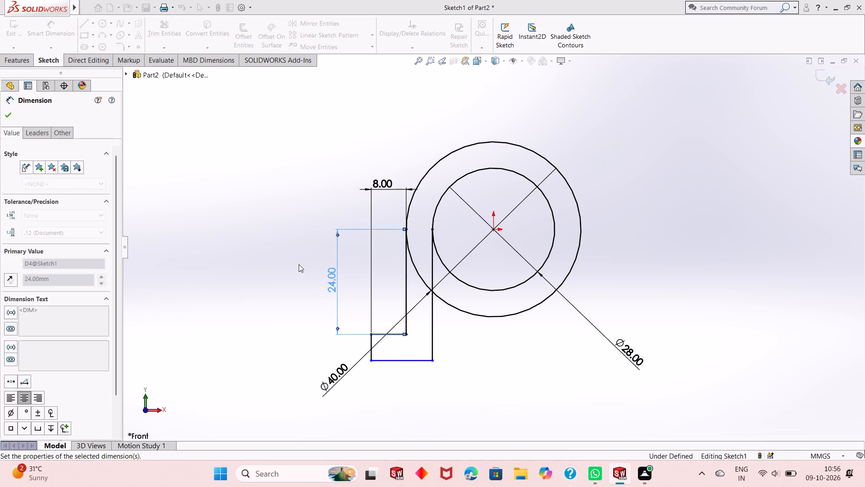
pyautogui.click(371, 349)
pyautogui.click(319, 343)
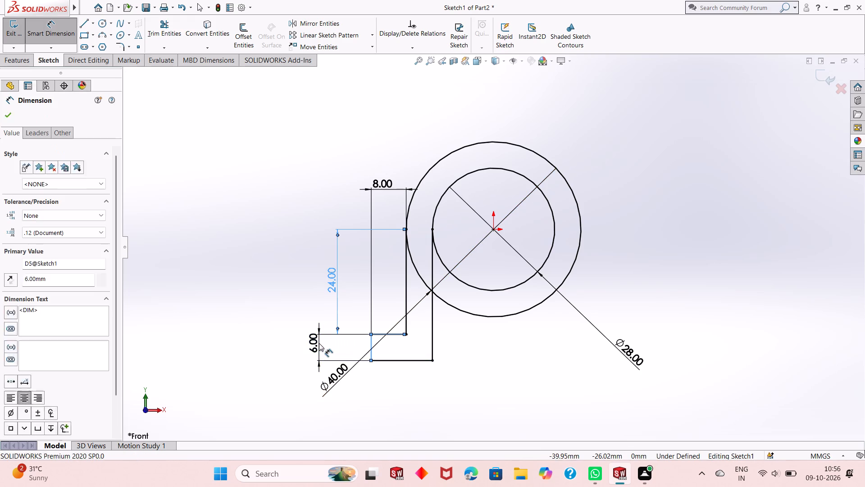
pyautogui.click(284, 330)
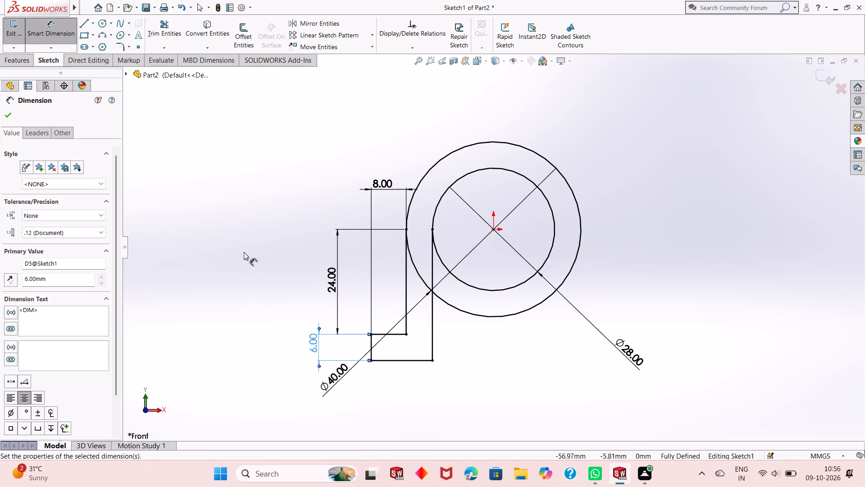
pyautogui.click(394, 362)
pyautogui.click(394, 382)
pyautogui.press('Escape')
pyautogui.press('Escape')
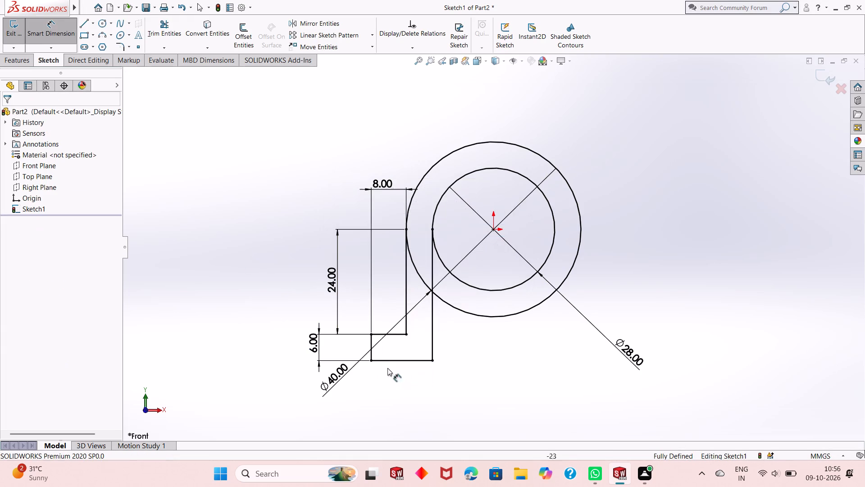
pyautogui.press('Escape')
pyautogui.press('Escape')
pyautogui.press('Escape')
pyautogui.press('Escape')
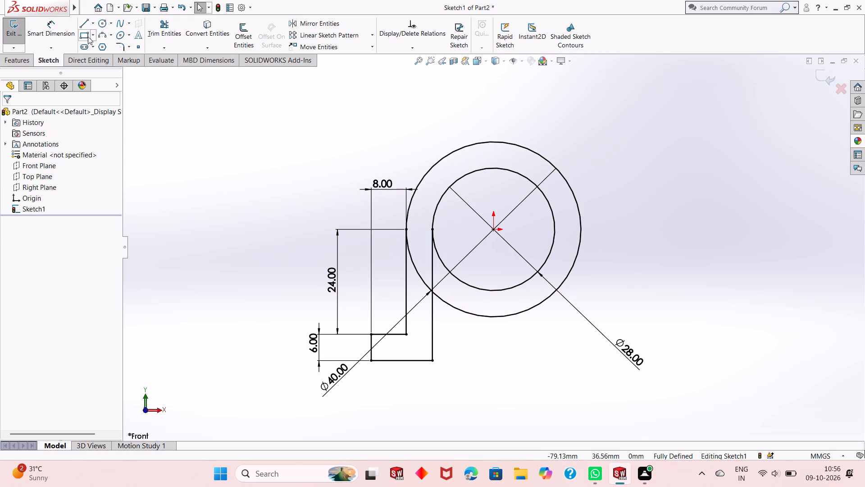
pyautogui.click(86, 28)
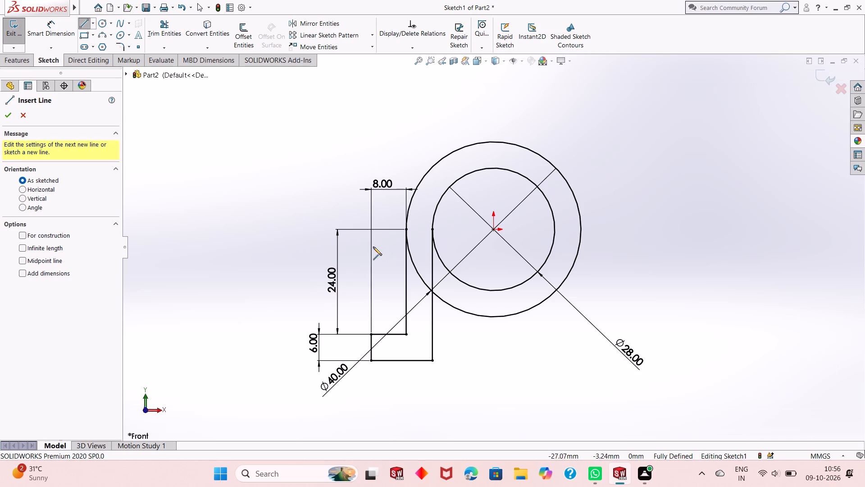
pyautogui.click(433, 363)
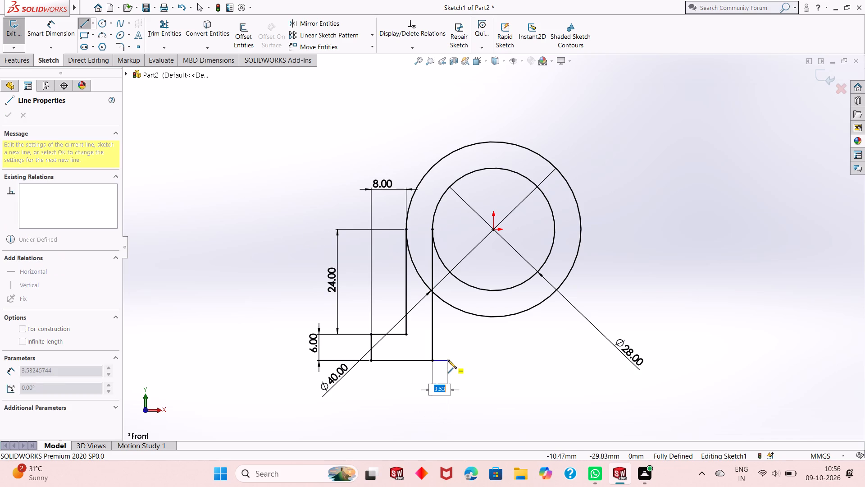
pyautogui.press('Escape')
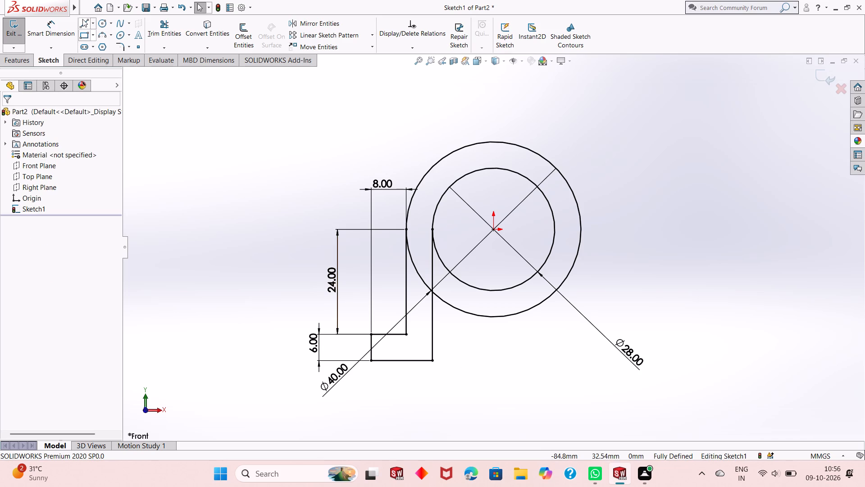
# Sketch a notch at the foot's lower inner corner: a short horizontal line left from the inner leg line, and about 2.6 mm down to the bottom line.
pyautogui.click(82, 19)
pyautogui.click(431, 349)
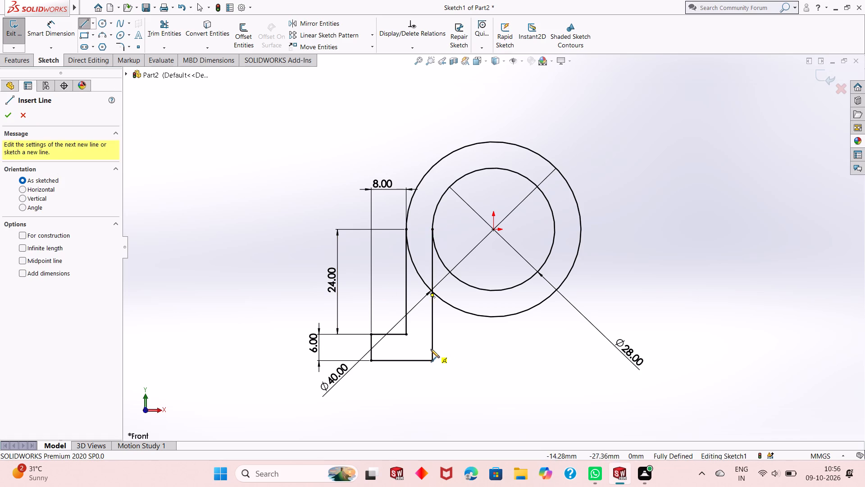
pyautogui.click(423, 350)
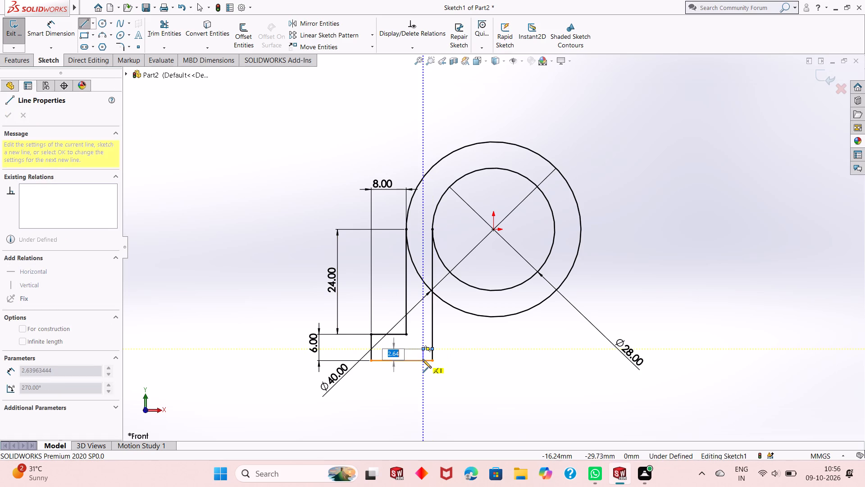
pyautogui.click(423, 359)
pyautogui.press('Escape')
pyautogui.press('Escape')
pyautogui.press('Escape')
pyautogui.press('Escape')
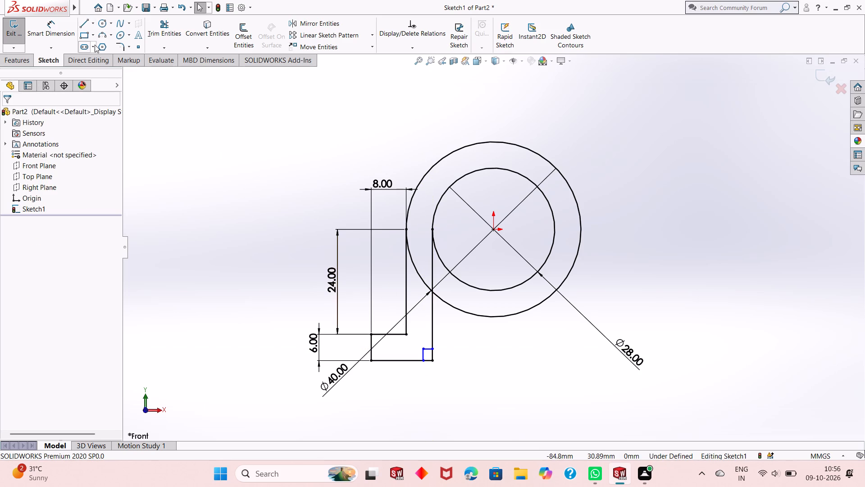
# Trim away the bottom and vertical line segments outside the notch at the foot's lower inner corner.
pyautogui.click(64, 37)
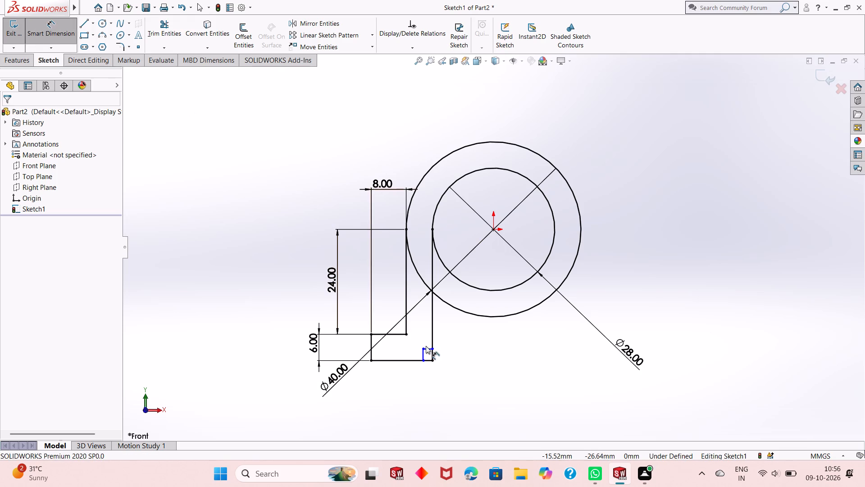
pyautogui.scroll(1, 426, 354)
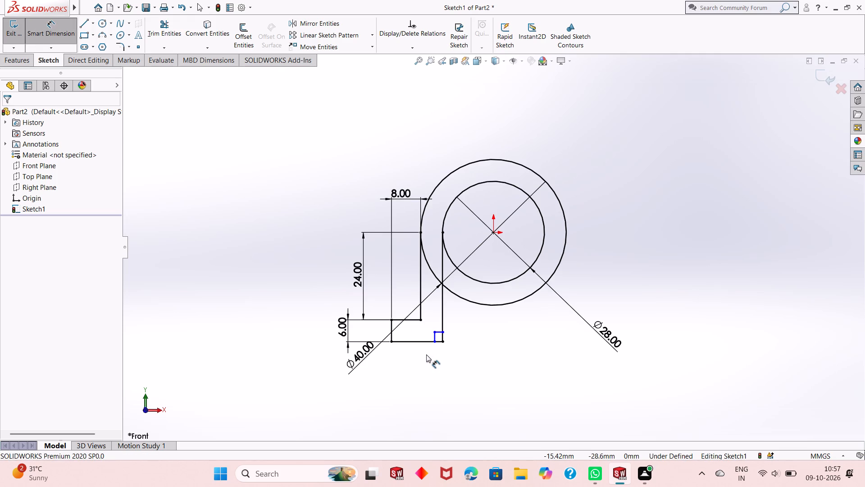
pyautogui.scroll(-5, 433, 339)
pyautogui.scroll(-2, 490, 301)
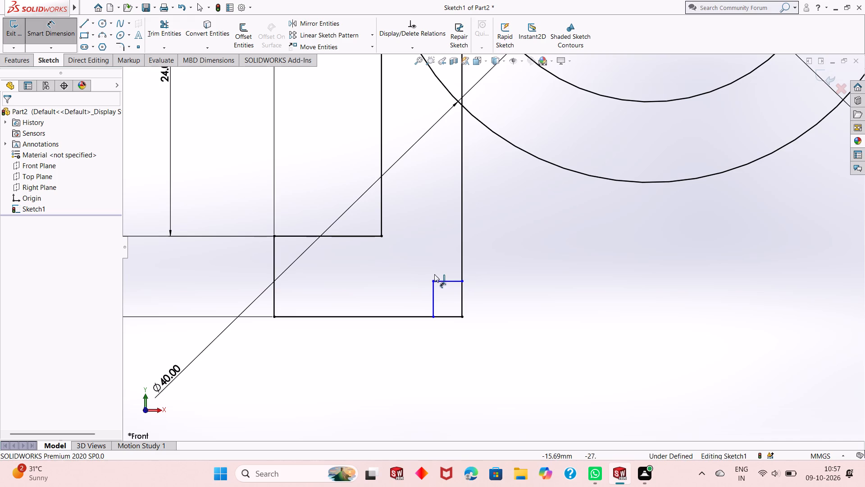
pyautogui.press('Escape')
pyautogui.press('Escape')
pyautogui.click(164, 31)
pyautogui.moveTo(477, 301); pyautogui.dragTo(434, 323)
pyautogui.click(451, 317)
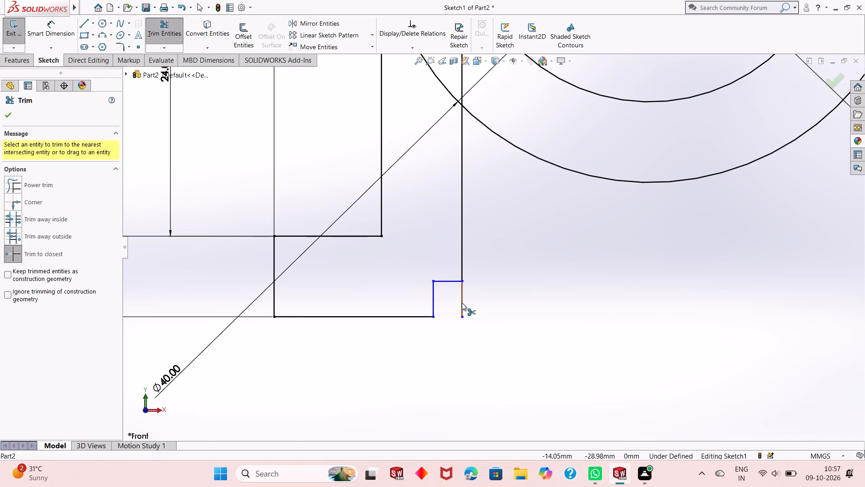
pyautogui.click(462, 303)
pyautogui.press('Escape')
pyautogui.press('Escape')
pyautogui.press('Escape')
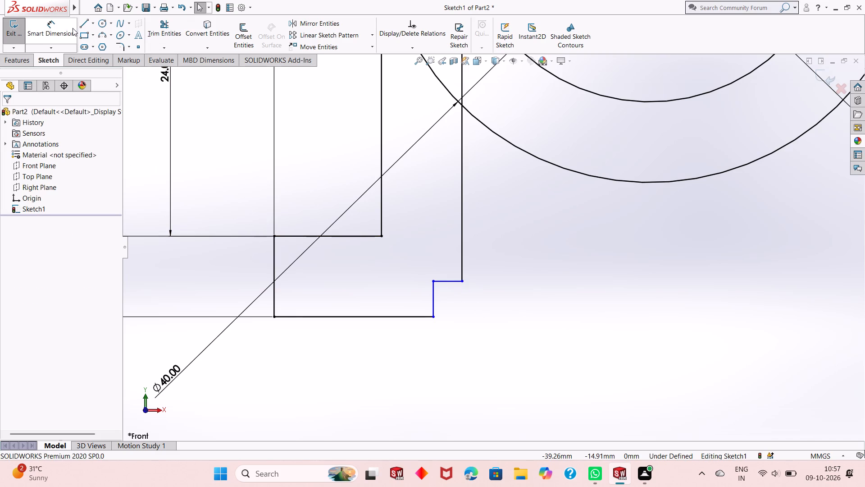
# Dimension the corner notch, setting both its height and its width to 1.6 mm.
pyautogui.click(63, 31)
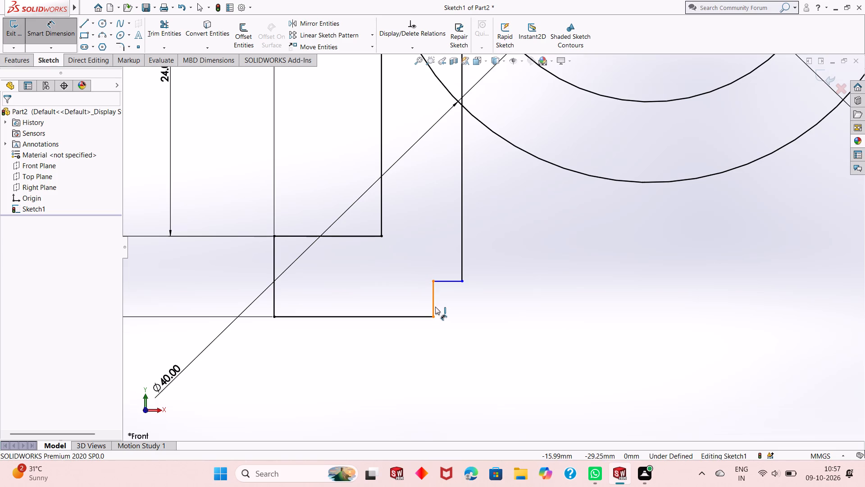
pyautogui.click(434, 306)
pyautogui.click(415, 337)
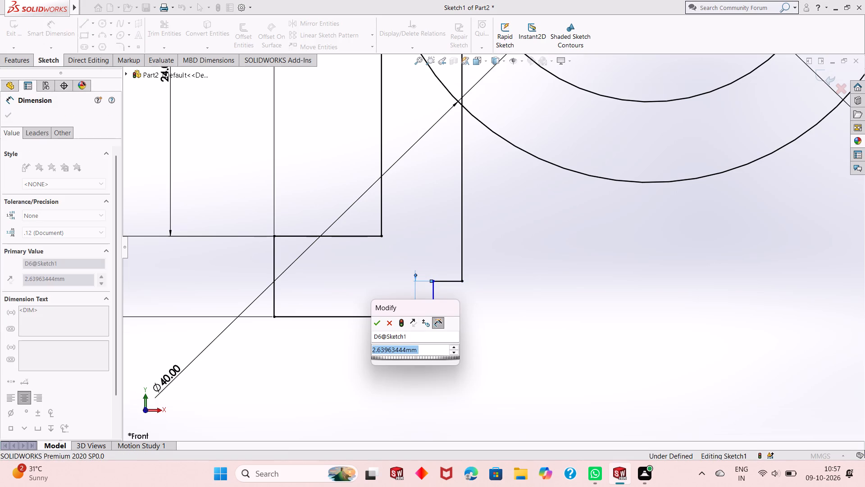
pyautogui.write('1.6')
pyautogui.press('Return')
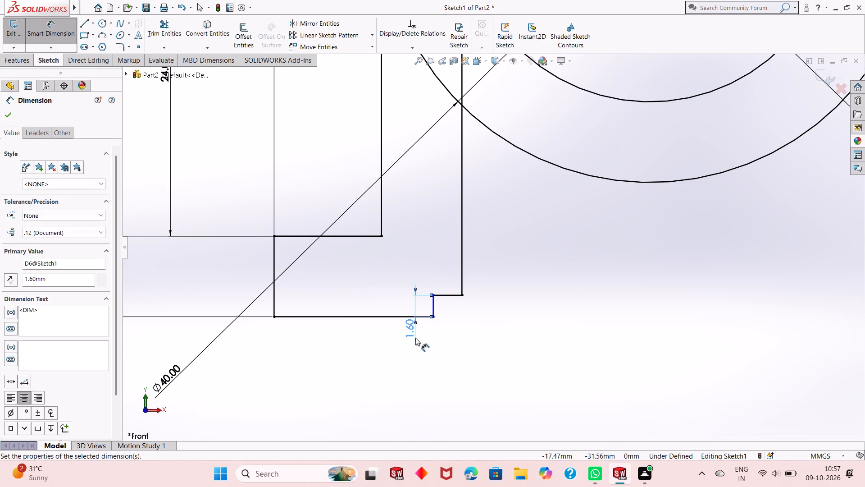
pyautogui.click(456, 297)
pyautogui.click(452, 352)
pyautogui.write('1.6')
pyautogui.press('Return')
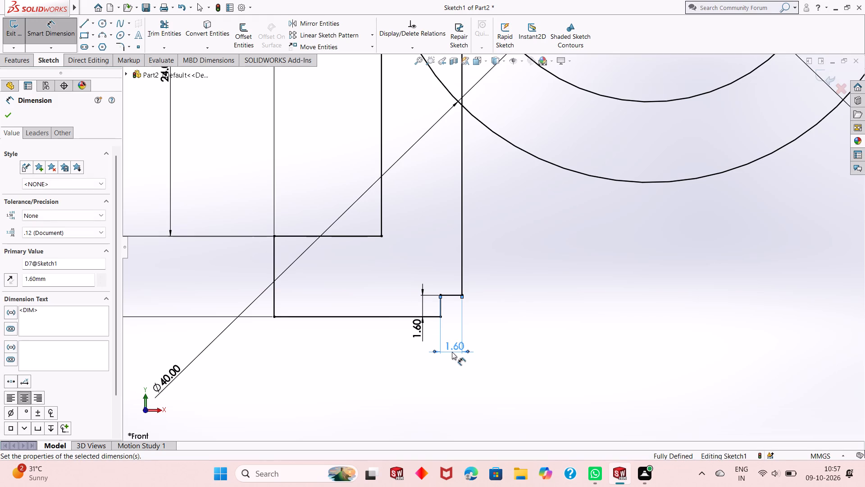
pyautogui.press('Escape')
pyautogui.press('Escape')
pyautogui.press('Escape')
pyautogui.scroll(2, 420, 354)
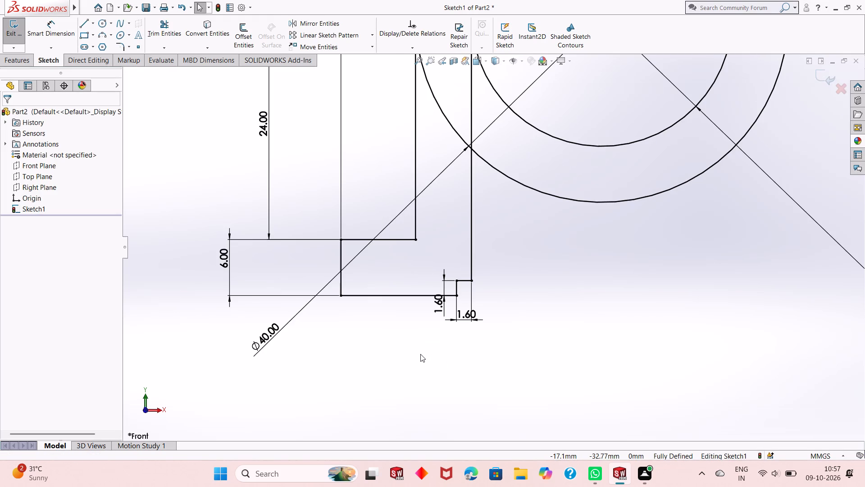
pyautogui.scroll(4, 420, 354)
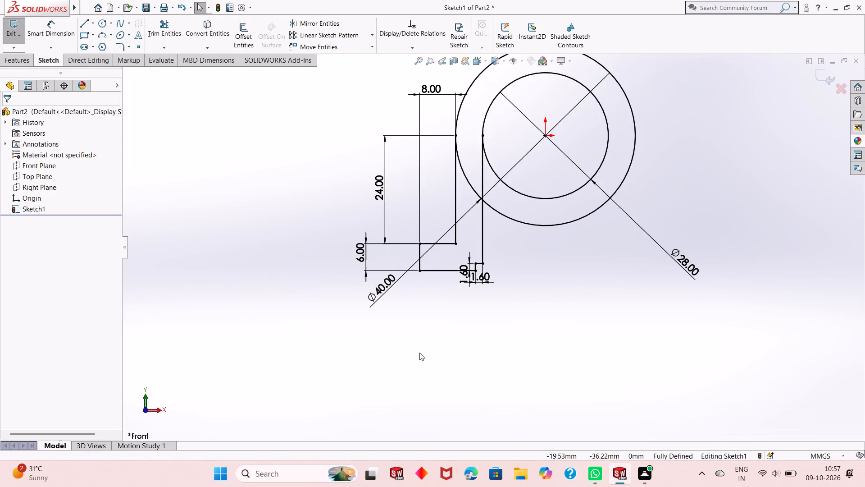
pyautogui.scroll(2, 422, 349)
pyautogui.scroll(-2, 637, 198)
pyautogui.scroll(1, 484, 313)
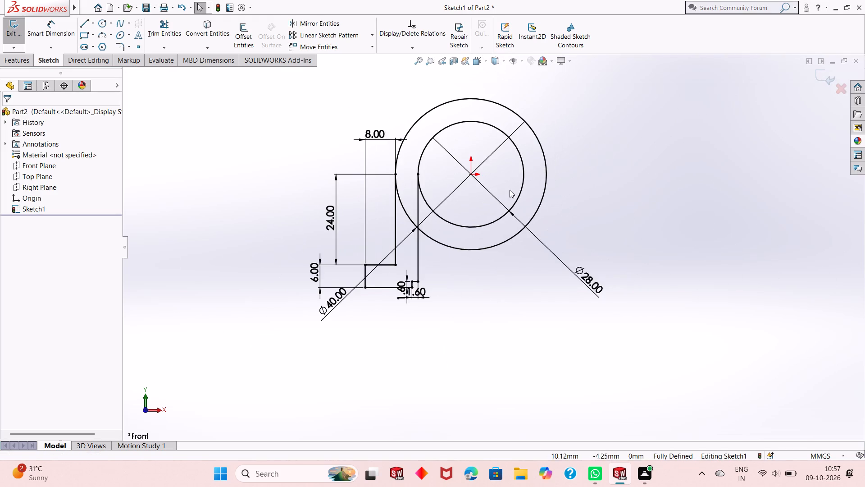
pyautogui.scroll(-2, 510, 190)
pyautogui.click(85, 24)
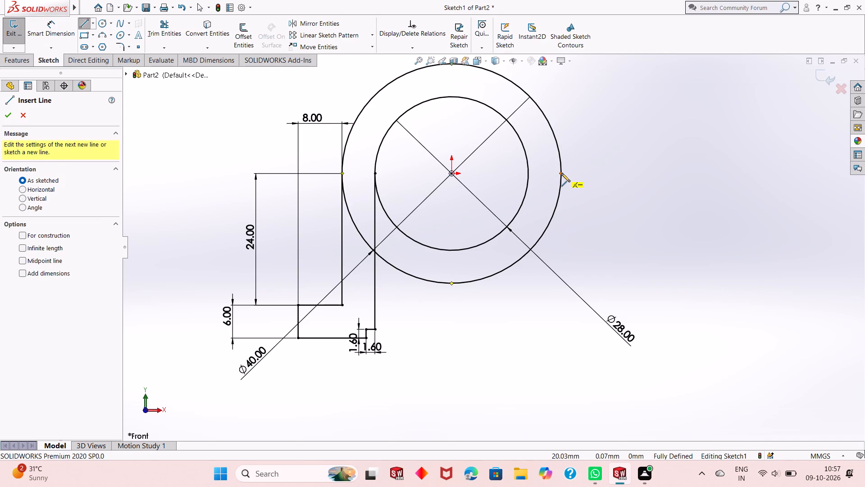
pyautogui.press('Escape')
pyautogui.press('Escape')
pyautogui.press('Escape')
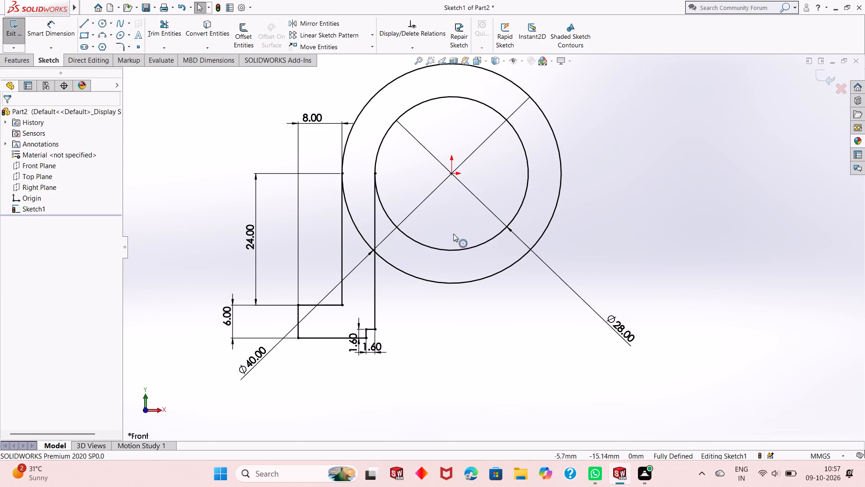
# Sketch the right leg from the outer circle's right quadrant: 24 mm down, 8 mm right, 6 mm down, 14 mm left, and up to the inner circle.
pyautogui.click(82, 22)
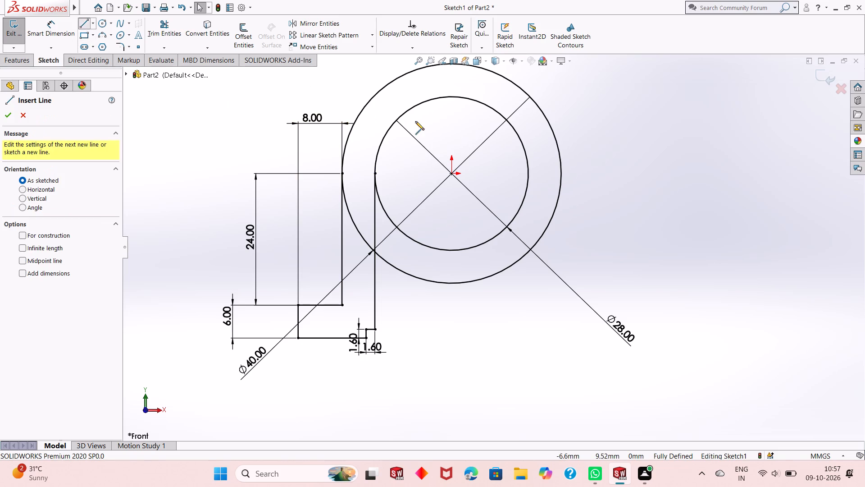
pyautogui.click(562, 173)
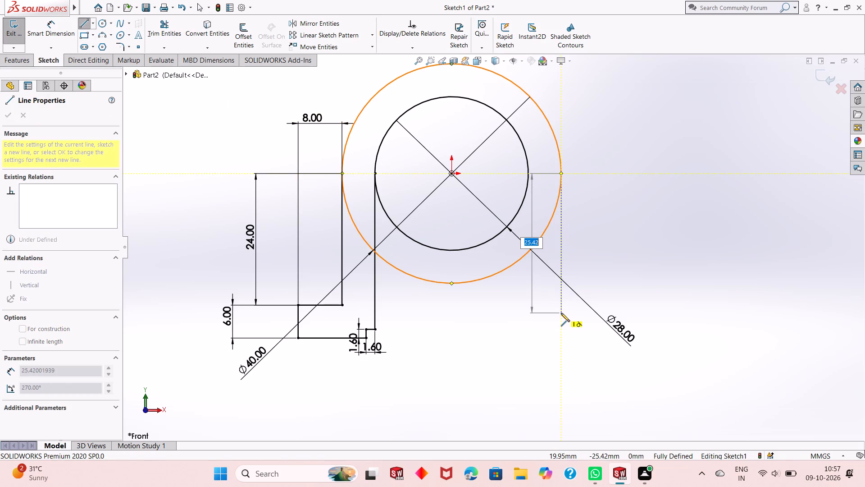
pyautogui.press('2')
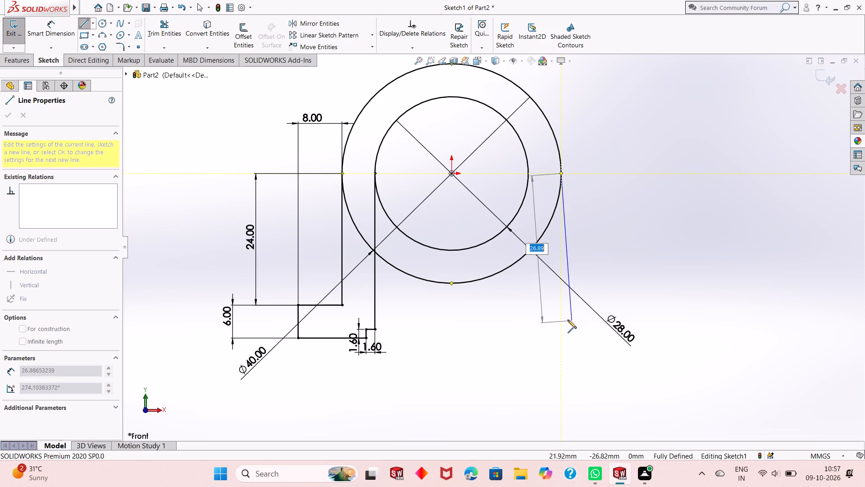
pyautogui.write('24')
pyautogui.press('Return')
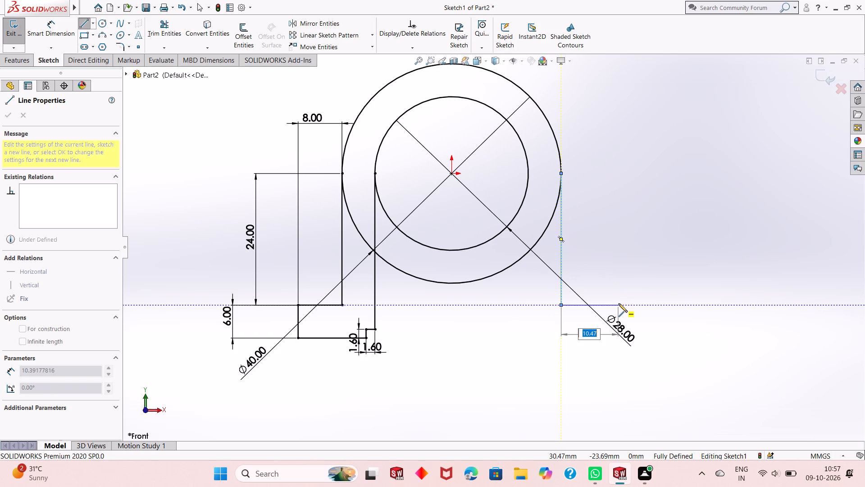
pyautogui.write('14')
pyautogui.press('BackSpace')
pyautogui.press('BackSpace')
pyautogui.press('BackSpace')
pyautogui.press('8')
pyautogui.press('Return')
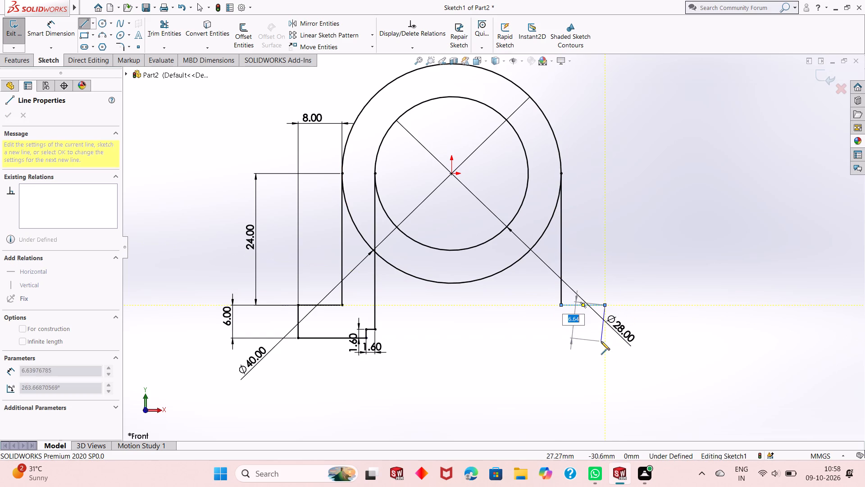
pyautogui.press('6')
pyautogui.press('Return')
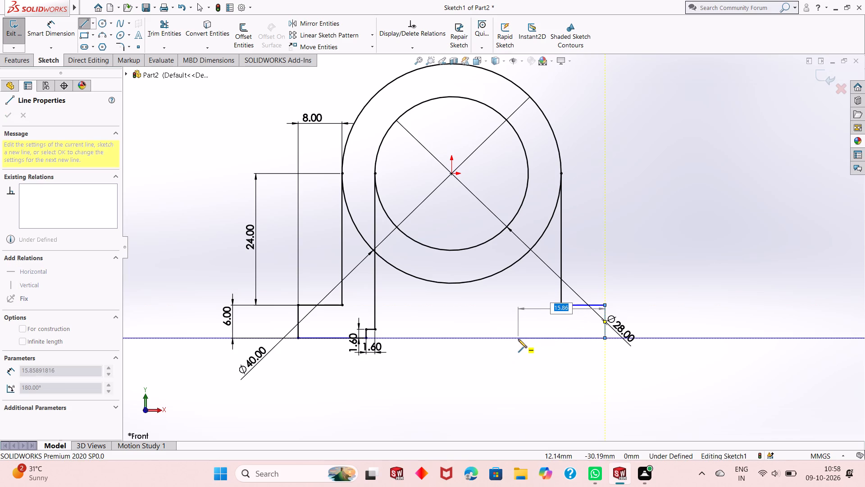
pyautogui.write('14')
pyautogui.press('Return')
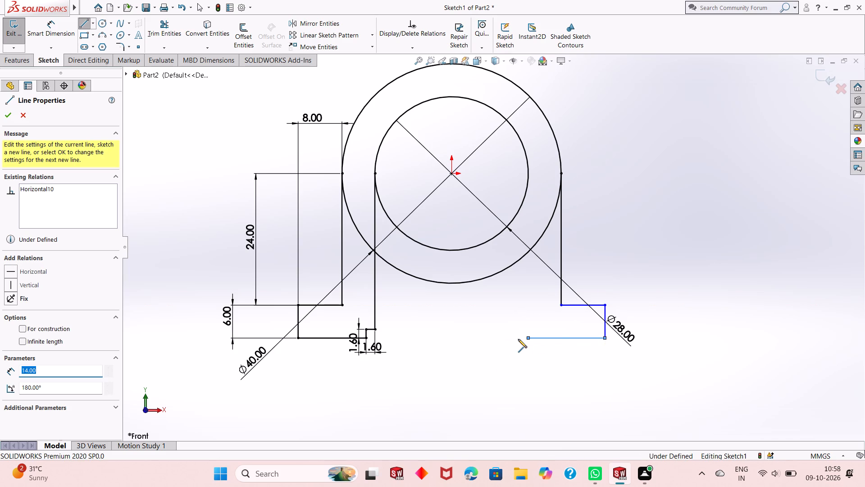
pyautogui.click(528, 175)
pyautogui.press('Escape')
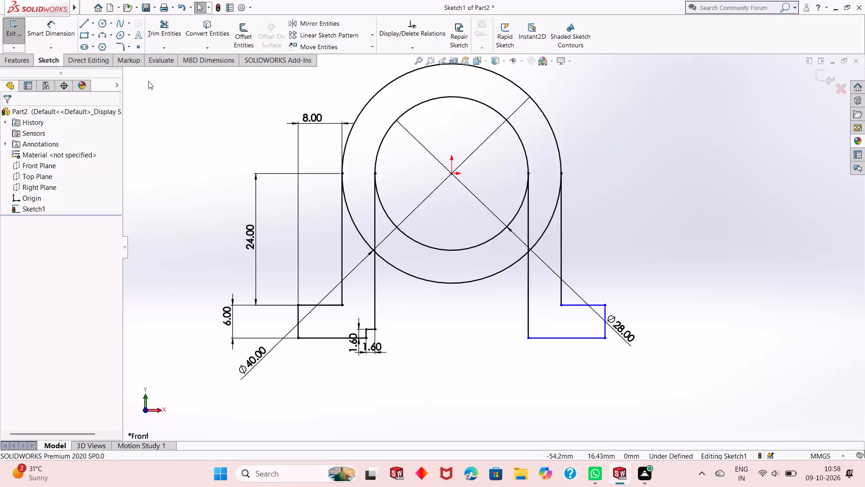
# Dimension the right leg's outer vertical line, the foot's top line and the foot's short right vertical line.
pyautogui.click(65, 31)
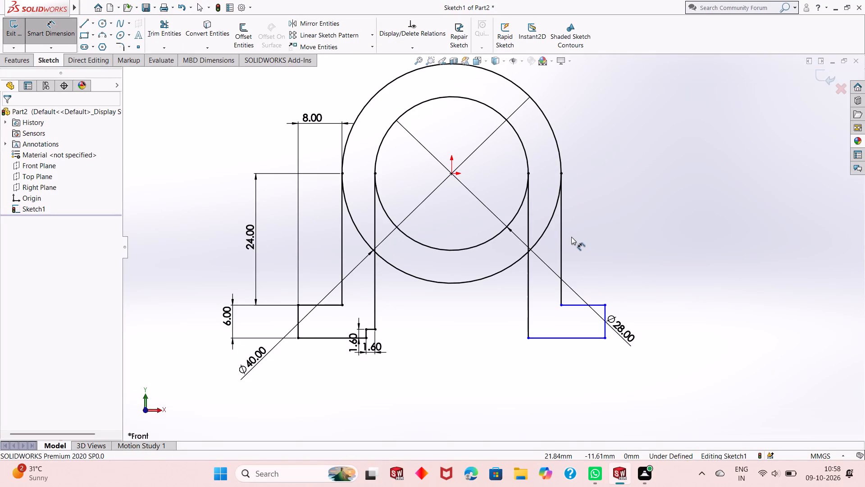
pyautogui.click(562, 227)
pyautogui.click(656, 212)
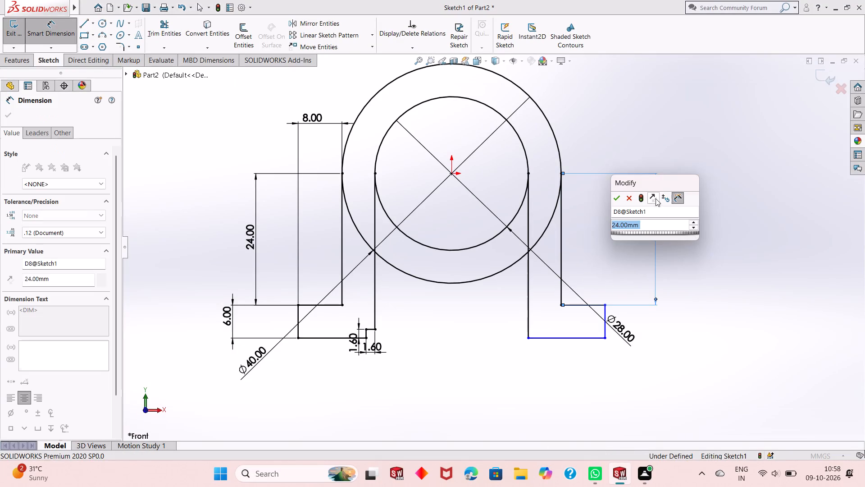
pyautogui.click(616, 195)
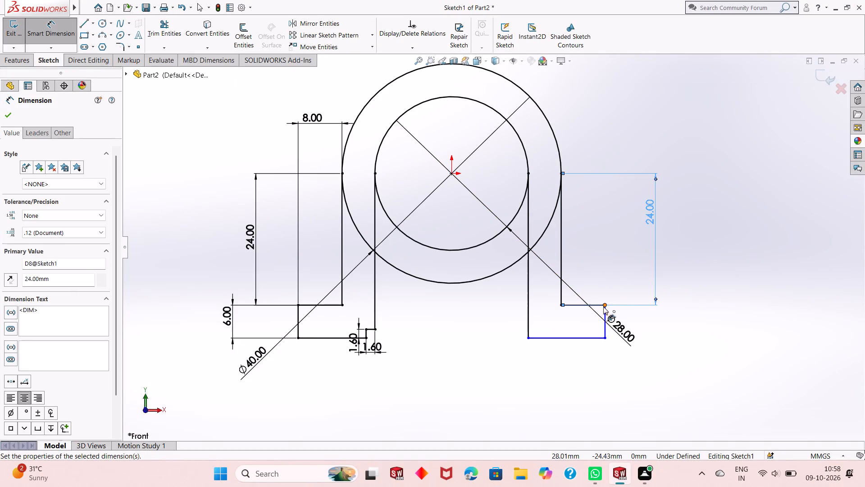
pyautogui.click(599, 303)
pyautogui.click(604, 281)
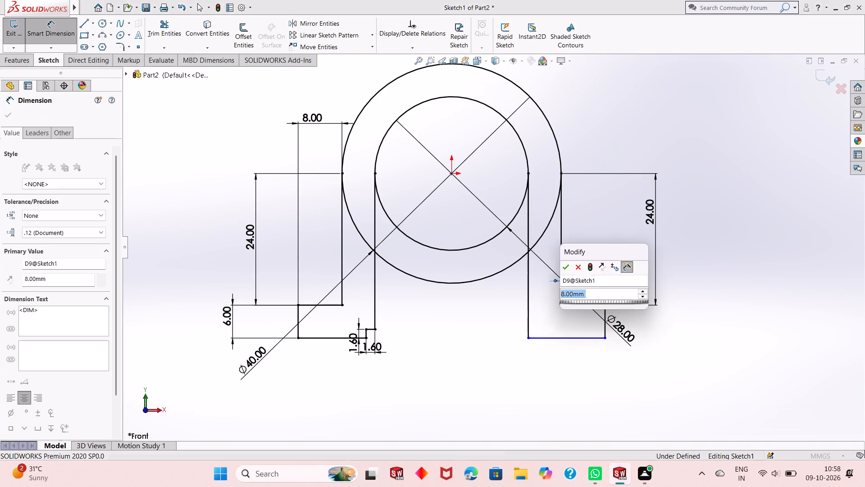
pyautogui.click(562, 269)
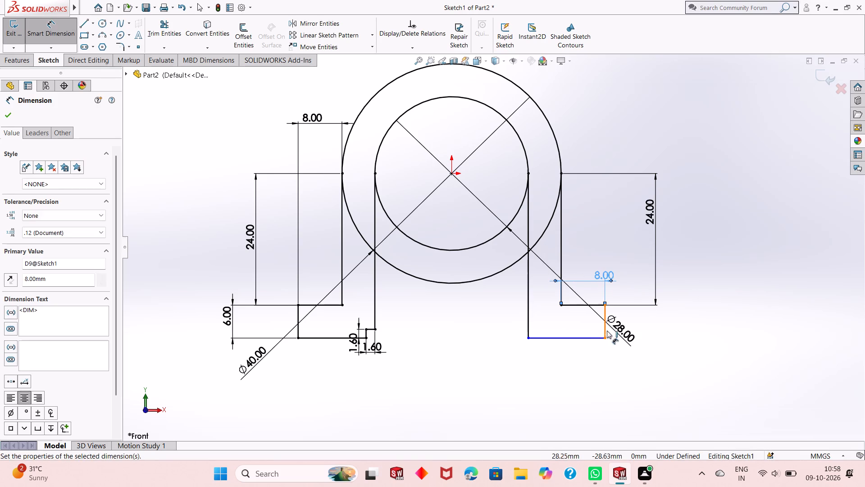
pyautogui.click(608, 331)
pyautogui.click(605, 326)
pyautogui.click(682, 325)
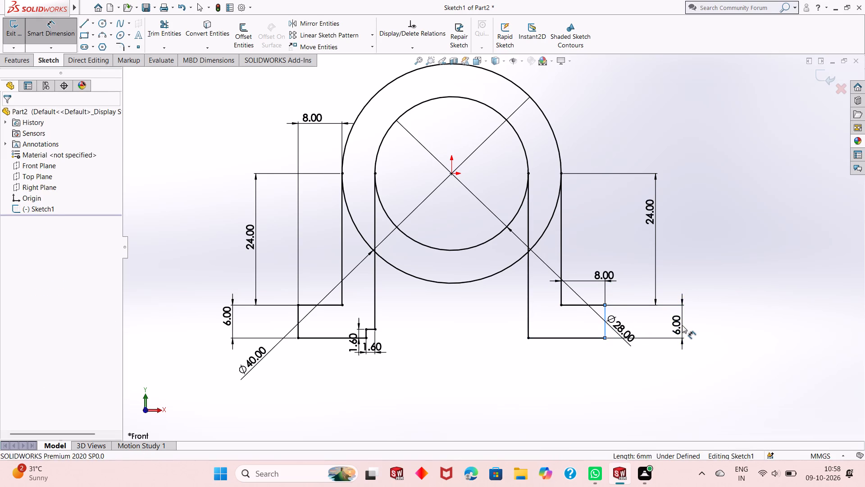
pyautogui.click(645, 313)
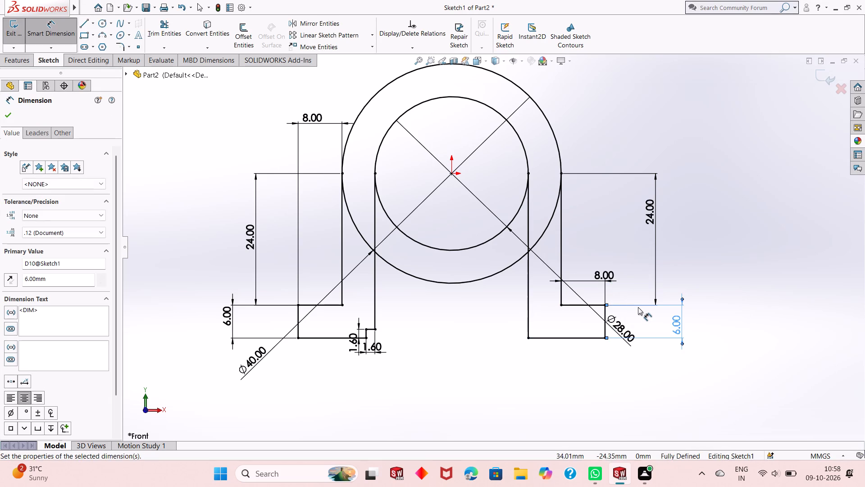
pyautogui.rightClick(695, 263)
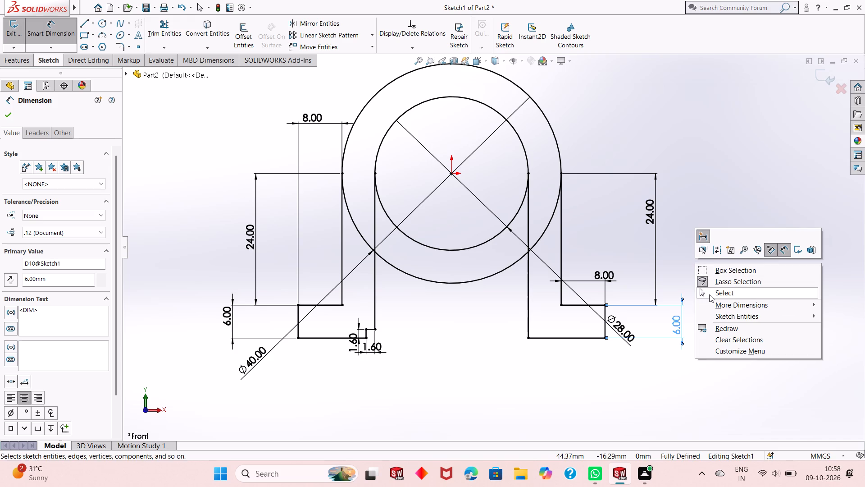
pyautogui.click(709, 294)
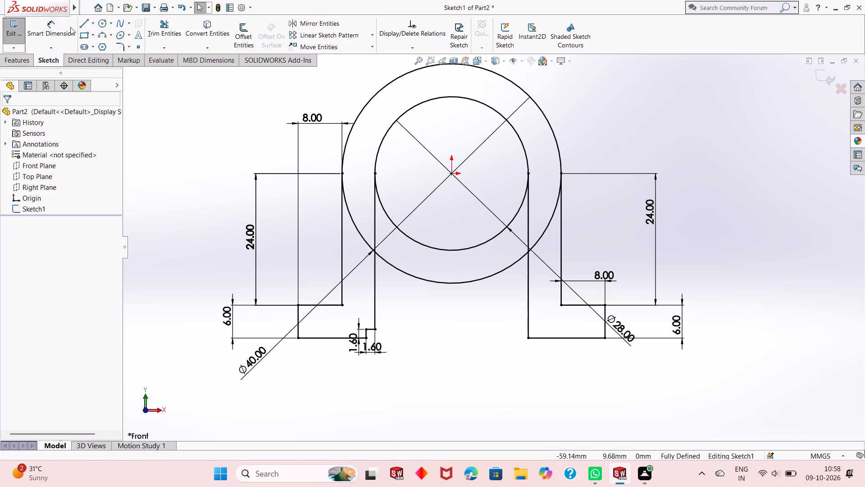
# Sketch a notch at the right foot's lower inner corner: about 1.5 mm right from the inner leg line, then down to the bottom line.
pyautogui.click(81, 26)
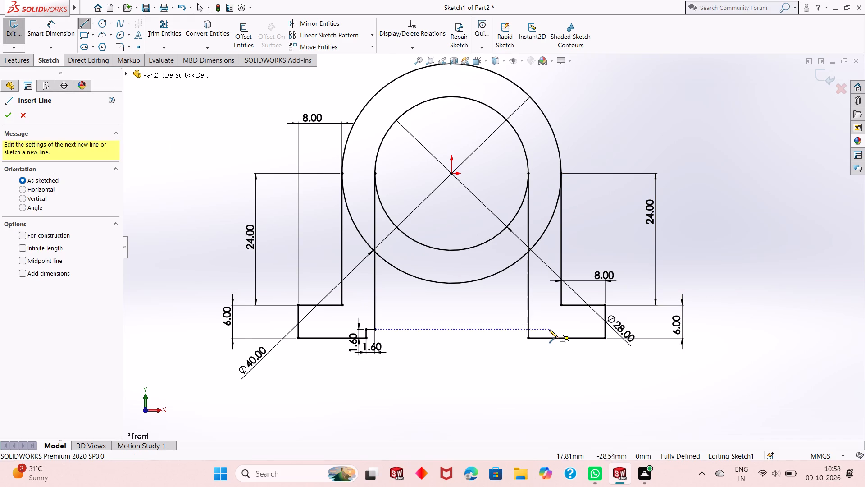
pyautogui.scroll(-3, 549, 330)
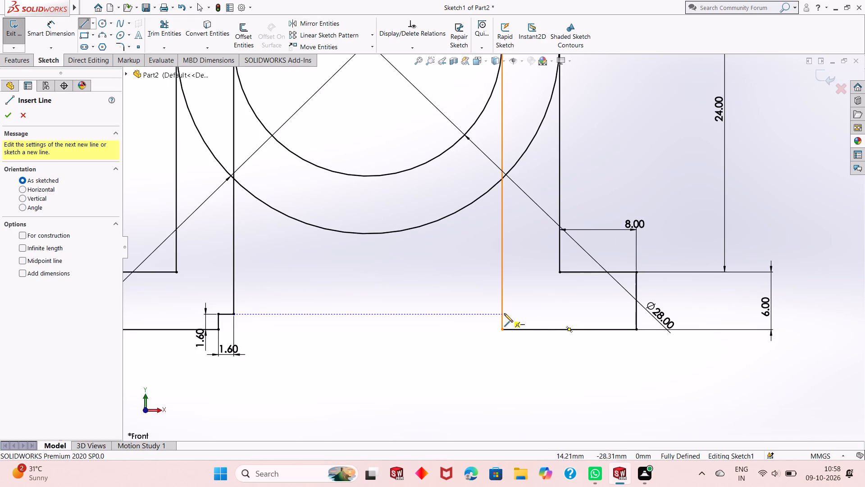
pyautogui.click(503, 313)
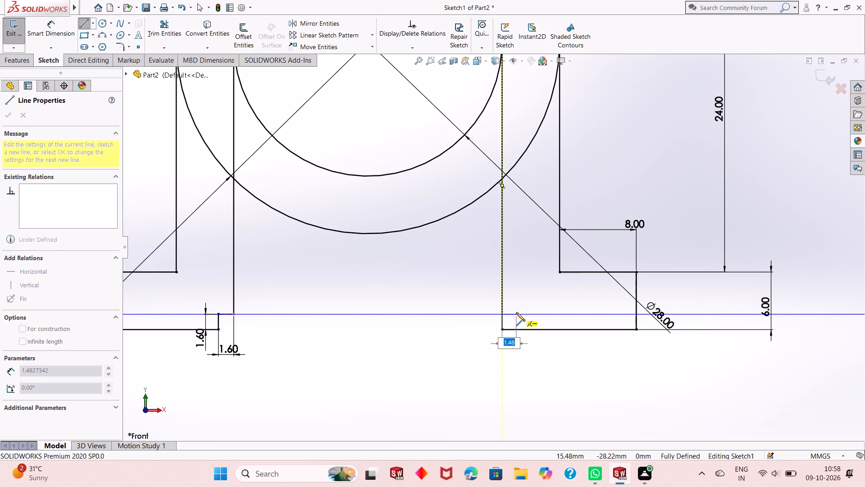
pyautogui.click(516, 312)
pyautogui.click(517, 328)
pyautogui.press('Escape')
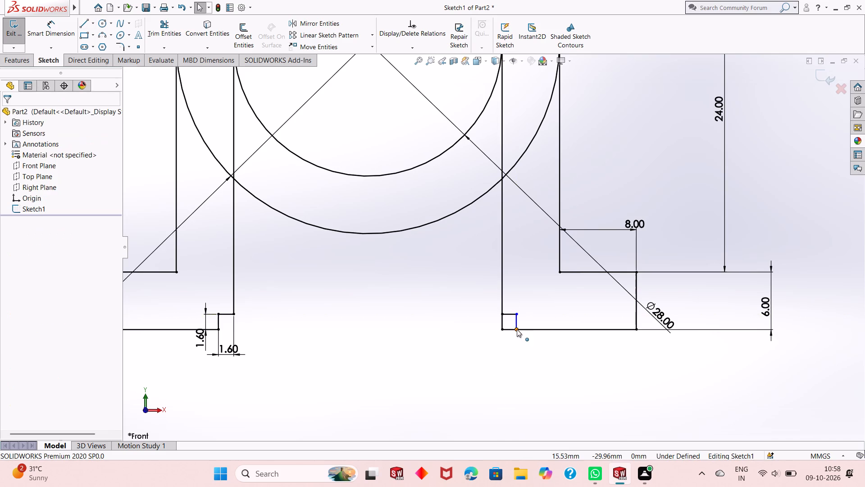
pyautogui.press('Escape')
pyautogui.press('Escape')
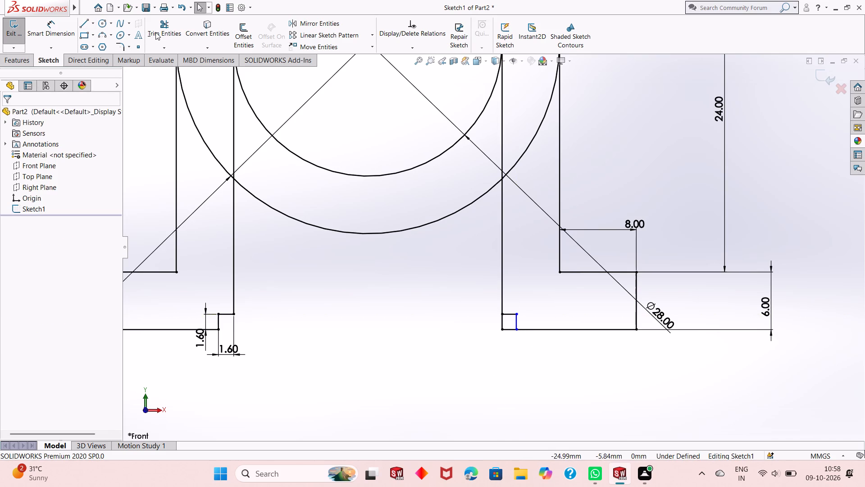
# Trim away the vertical and bottom line segments outside the notch at the right foot's lower inner corner.
pyautogui.click(158, 32)
pyautogui.click(501, 322)
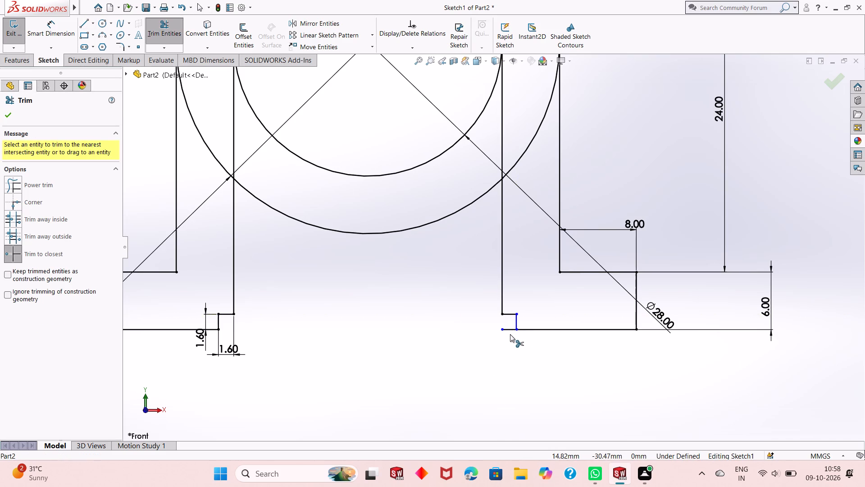
pyautogui.click(507, 329)
pyautogui.rightClick(410, 289)
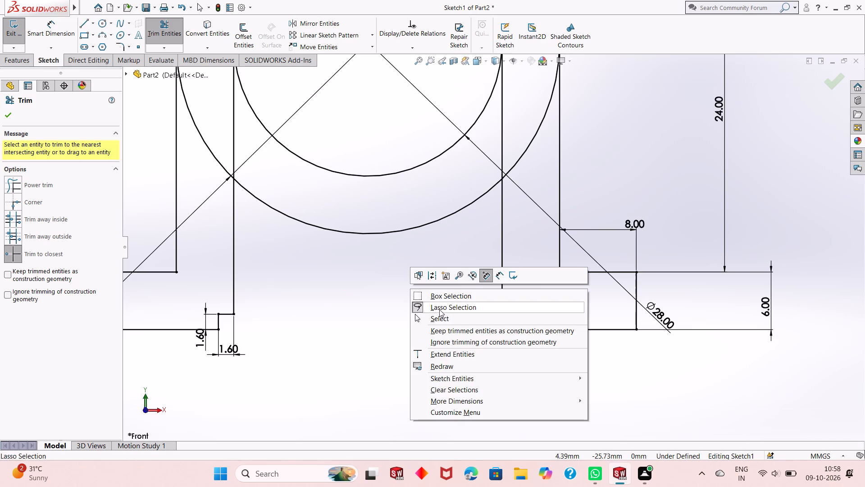
pyautogui.click(445, 318)
# Dimension the right foot's corner notch, setting its width to 1.6 mm.
pyautogui.click(57, 33)
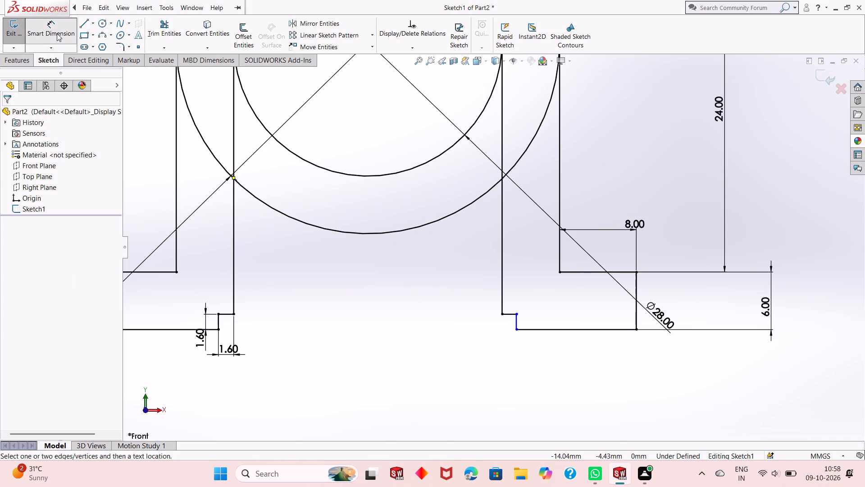
pyautogui.click(513, 317)
pyautogui.click(515, 346)
pyautogui.write('1.6')
pyautogui.press('Return')
pyautogui.press('Escape')
pyautogui.press('Escape')
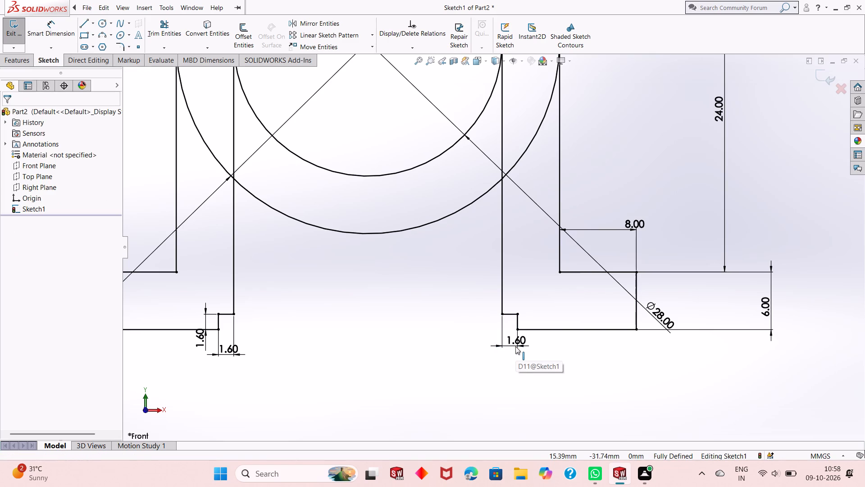
pyautogui.press('Escape')
pyautogui.press('Escape')
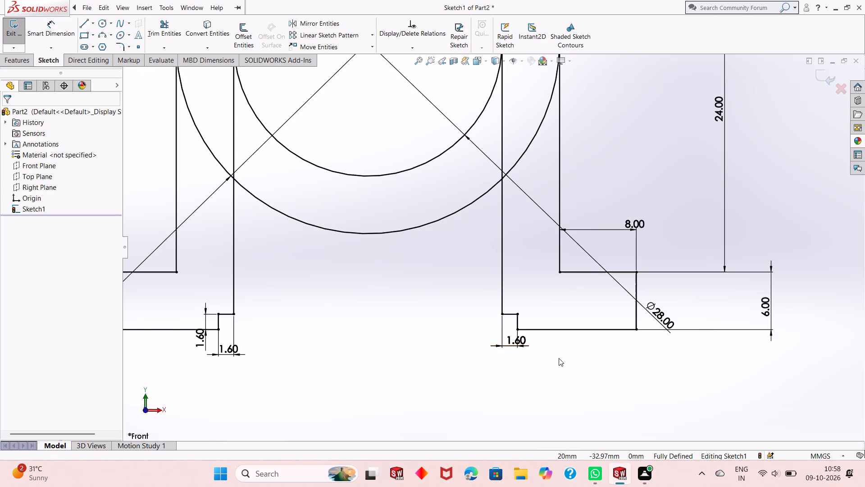
# Trim away the inner leg lines inside the 40 mm circle and that circle's two side arcs between the leg lines.
pyautogui.scroll(-2, 556, 359)
pyautogui.scroll(5, 555, 359)
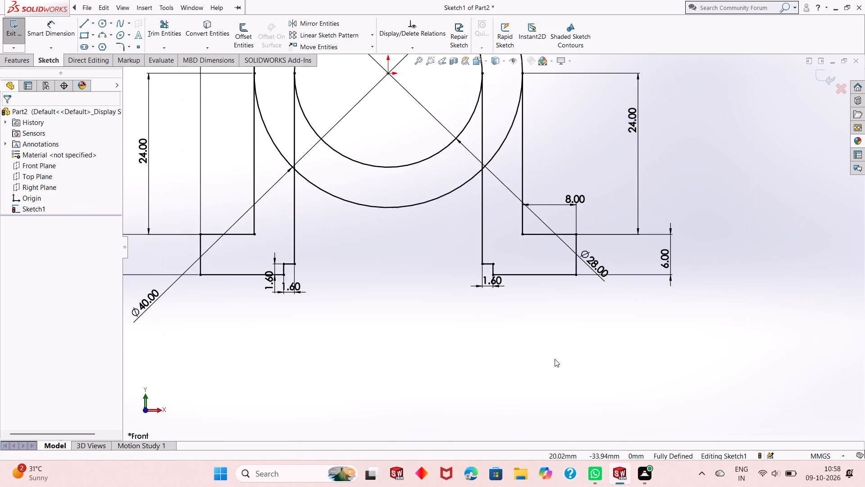
pyautogui.scroll(2, 555, 359)
pyautogui.scroll(1, 533, 314)
pyautogui.scroll(-1, 458, 150)
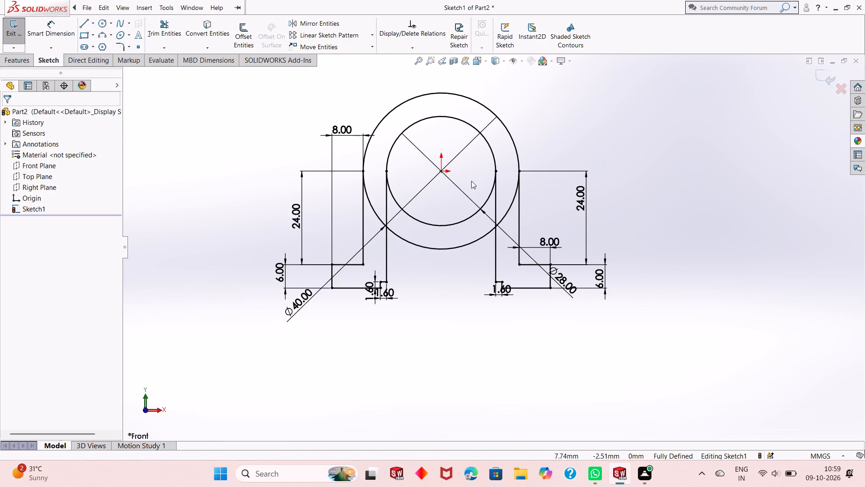
pyautogui.scroll(-1, 442, 127)
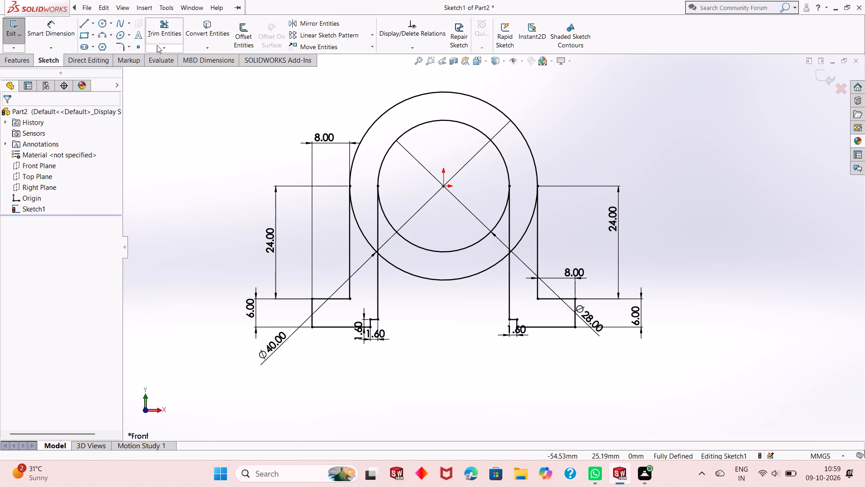
pyautogui.click(165, 34)
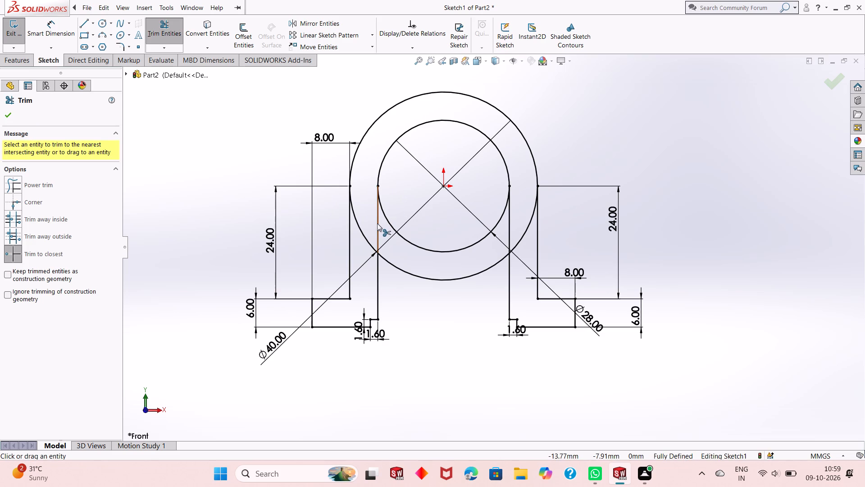
pyautogui.click(377, 223)
pyautogui.click(509, 217)
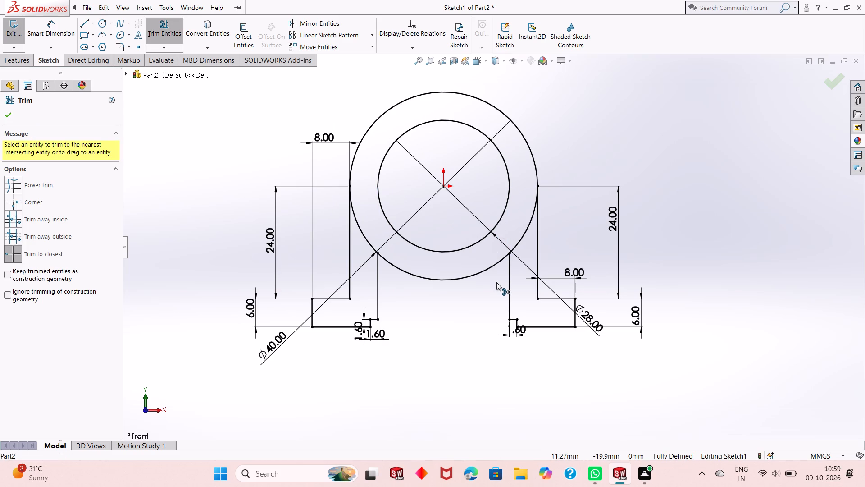
pyautogui.click(366, 241)
pyautogui.click(527, 232)
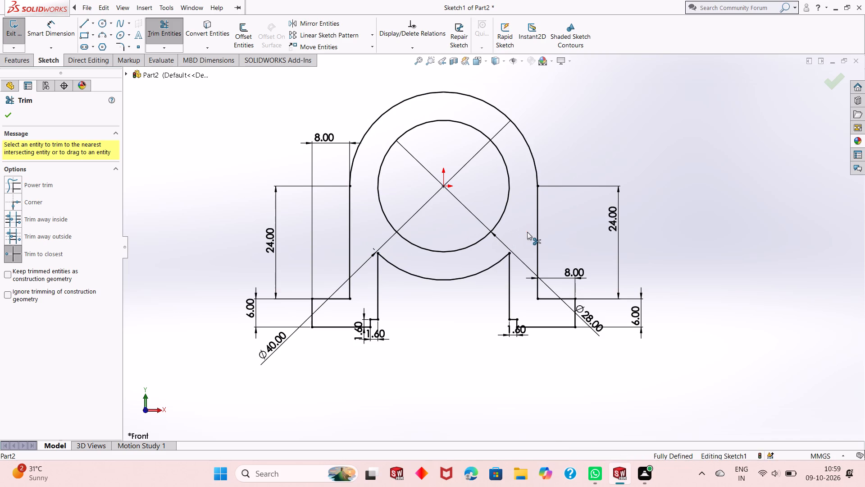
pyautogui.scroll(1, 456, 265)
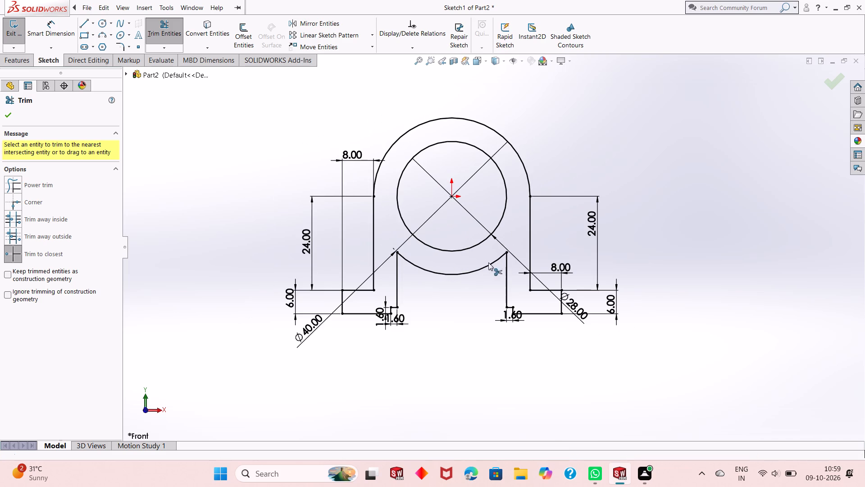
pyautogui.press('Escape')
pyautogui.press('Escape')
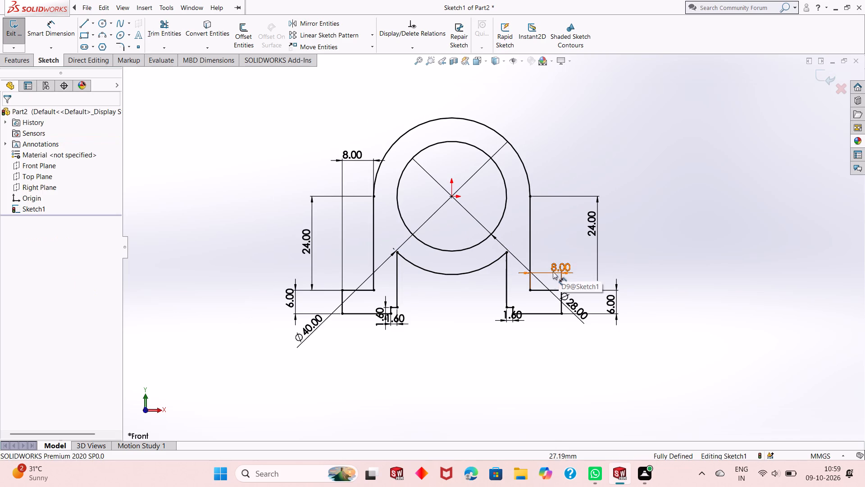
# Extrude the trimmed profile as a blind boss, 28 mm deep in the reversed direction from the sketch plane.
pyautogui.scroll(1, 473, 301)
pyautogui.moveTo(473, 296); pyautogui.dragTo(467, 298, button='middle')
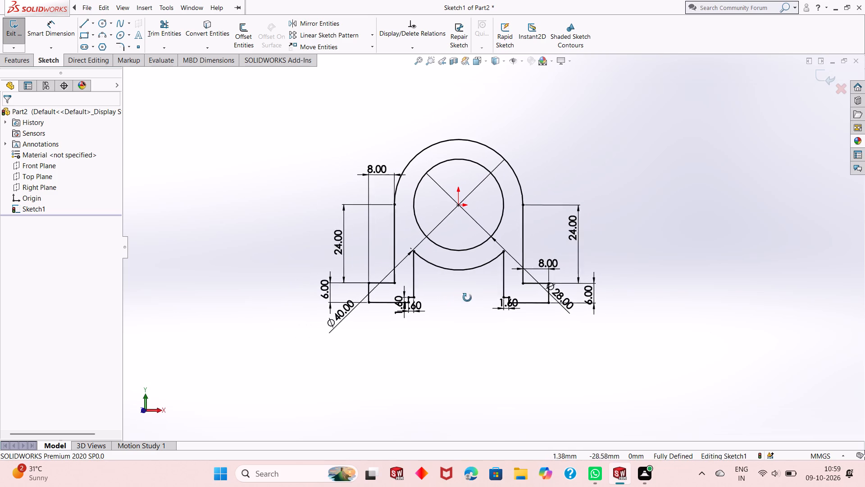
pyautogui.moveTo(467, 298); pyautogui.dragTo(490, 292, button='middle')
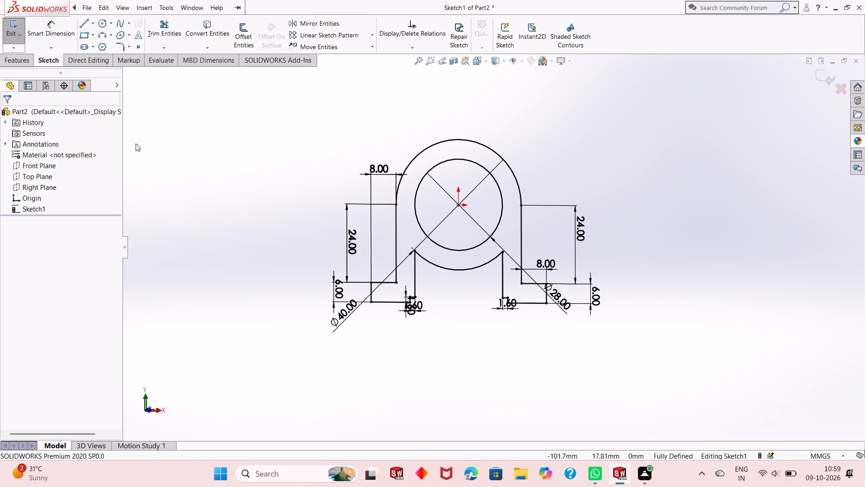
pyautogui.click(27, 63)
pyautogui.click(23, 50)
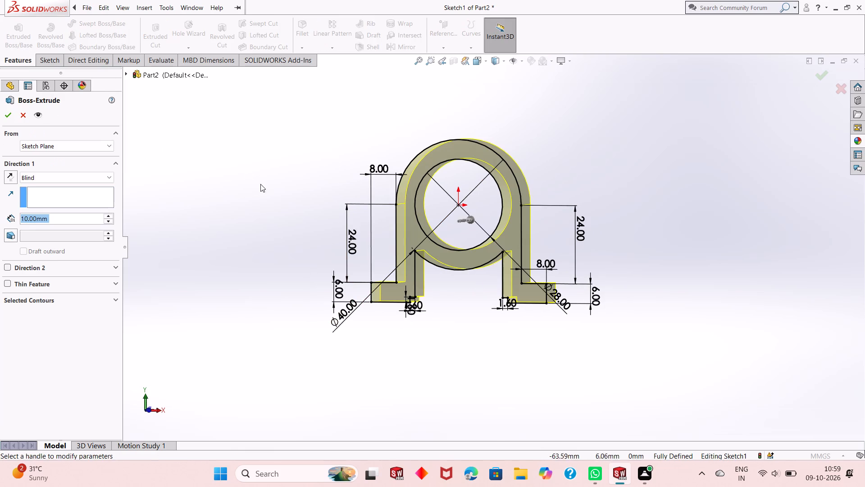
pyautogui.moveTo(261, 184); pyautogui.dragTo(178, 232, button='middle')
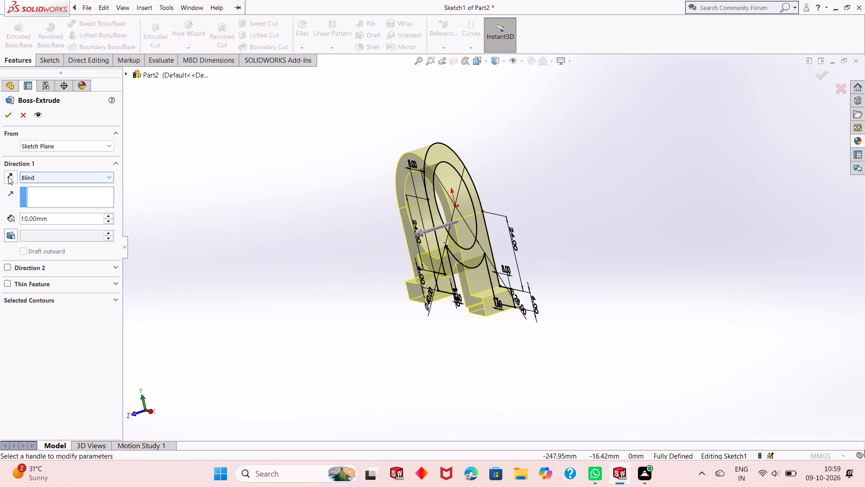
pyautogui.click(8, 177)
pyautogui.moveTo(230, 211); pyautogui.dragTo(268, 203, button='middle')
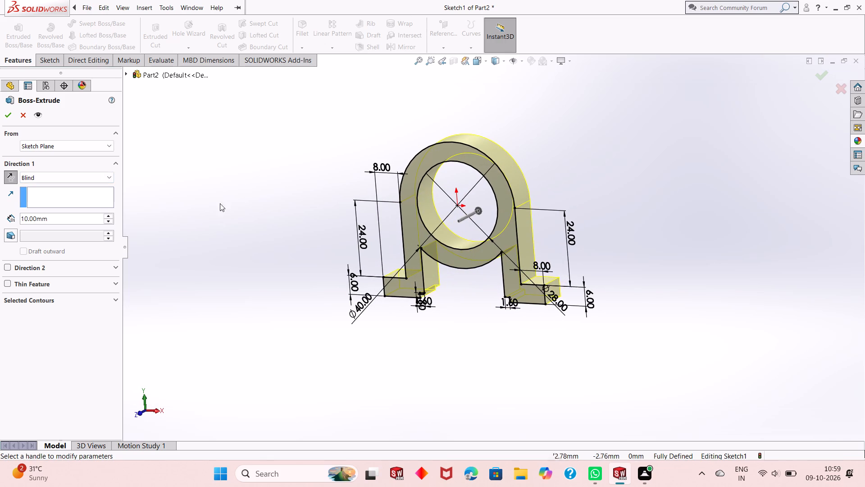
pyautogui.doubleClick(58, 220)
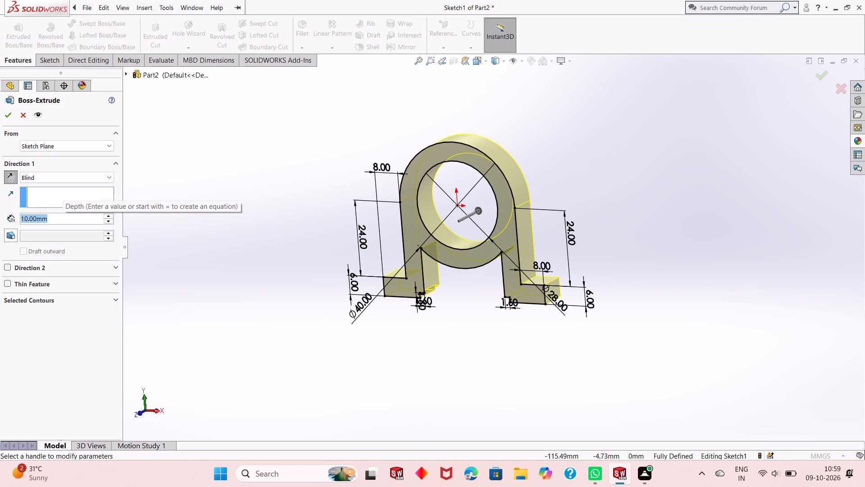
pyautogui.write('28')
pyautogui.press('Return')
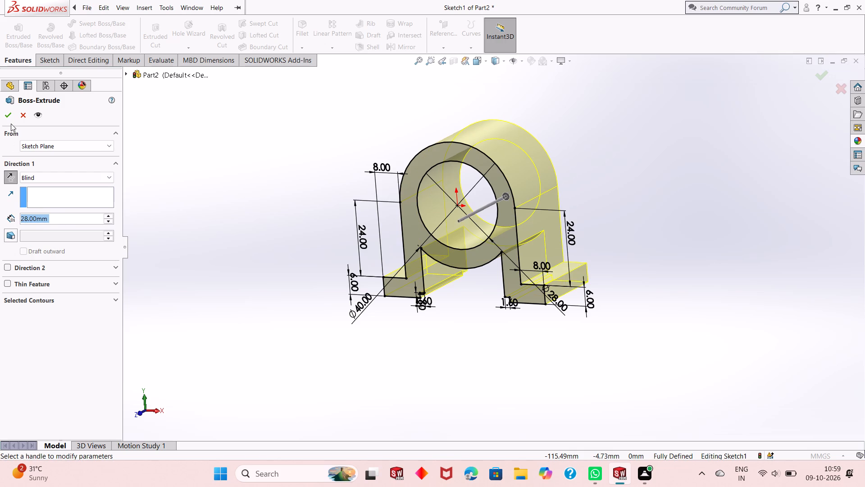
pyautogui.click(3, 114)
pyautogui.press('Escape')
pyautogui.press('Escape')
# On the Front Plane, sketch a slanted line about 25.3 mm long from the right leg's upper outer edge end to the foot's top outer corner.
pyautogui.moveTo(519, 326); pyautogui.dragTo(553, 293, button='middle')
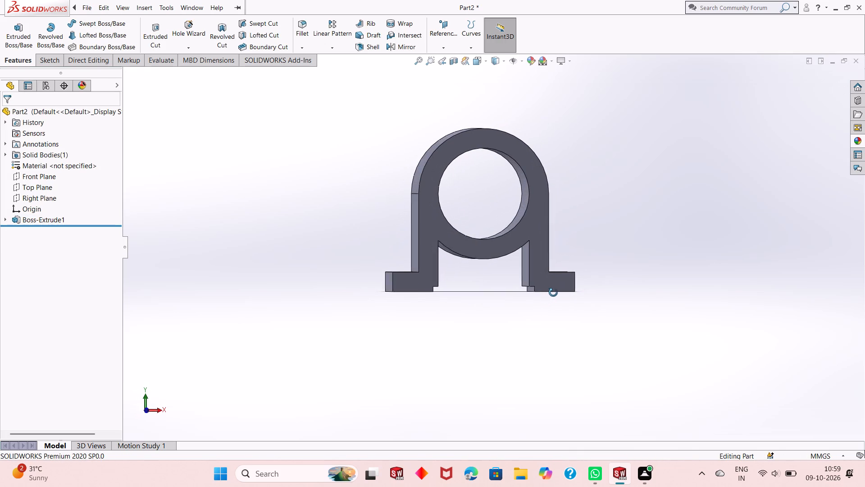
pyautogui.moveTo(553, 293); pyautogui.dragTo(549, 225, button='middle')
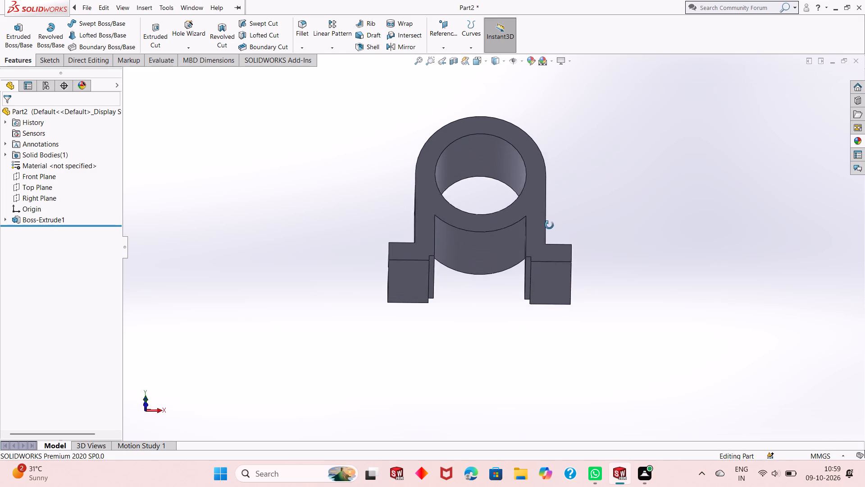
pyautogui.moveTo(549, 225); pyautogui.dragTo(522, 329, button='middle')
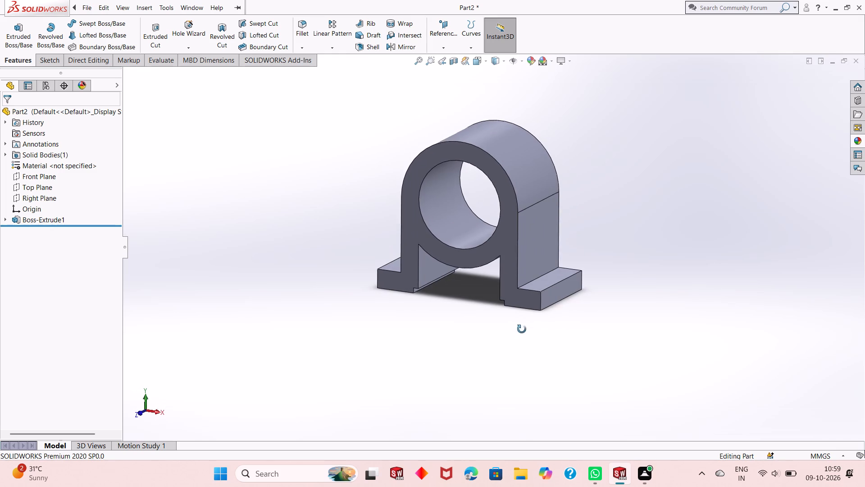
pyautogui.moveTo(522, 329); pyautogui.dragTo(521, 330, button='middle')
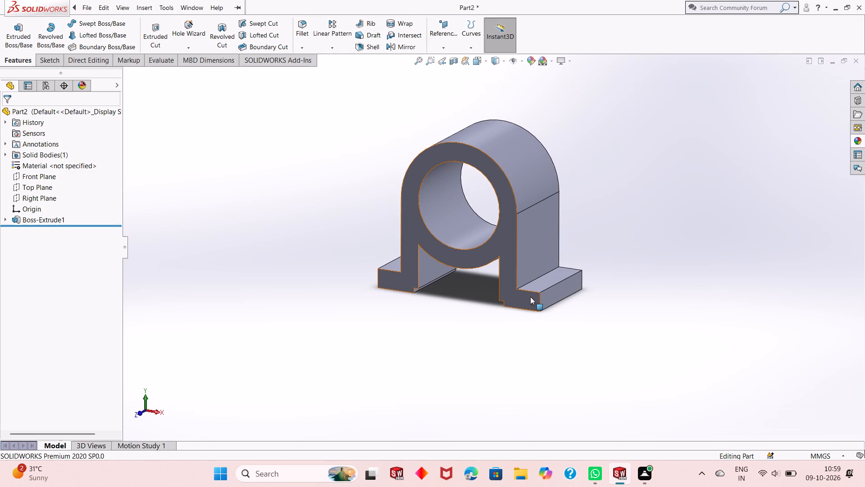
pyautogui.scroll(-2, 545, 233)
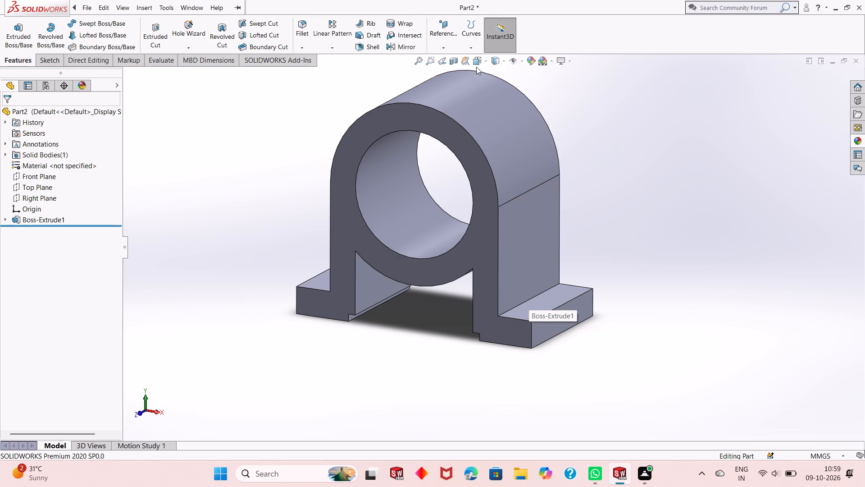
pyautogui.click(39, 175)
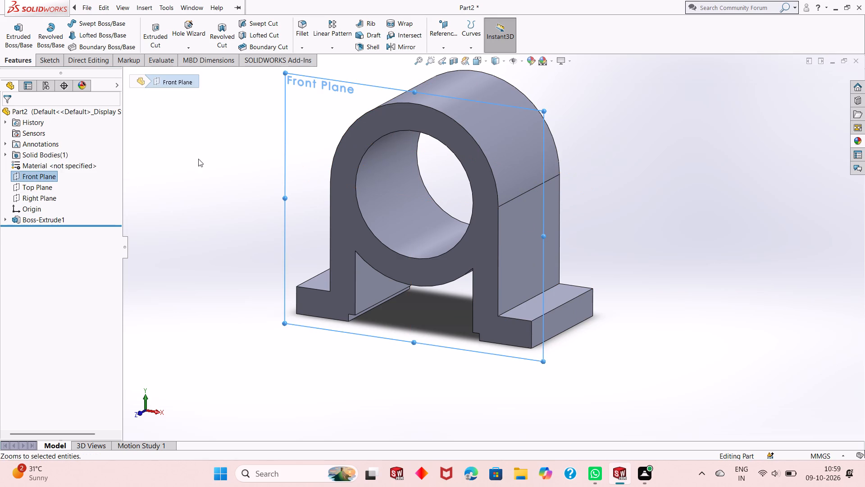
pyautogui.moveTo(221, 178); pyautogui.dragTo(204, 198, button='middle')
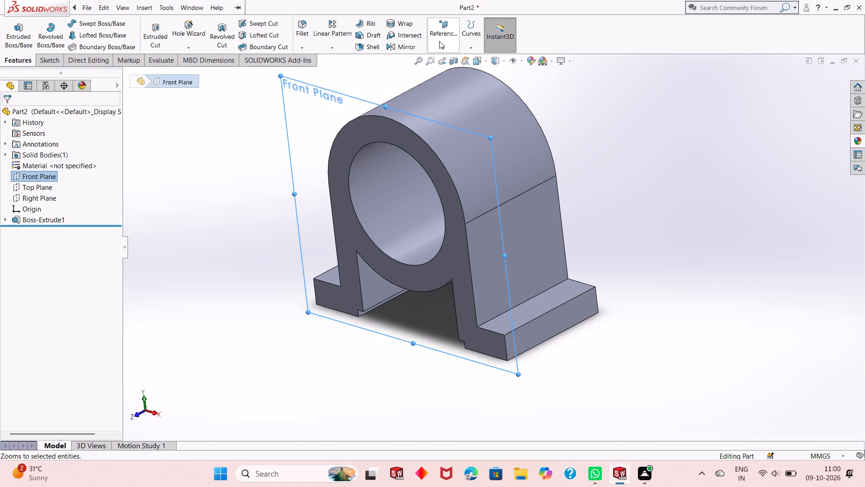
pyautogui.rightClick(307, 106)
pyautogui.click(327, 95)
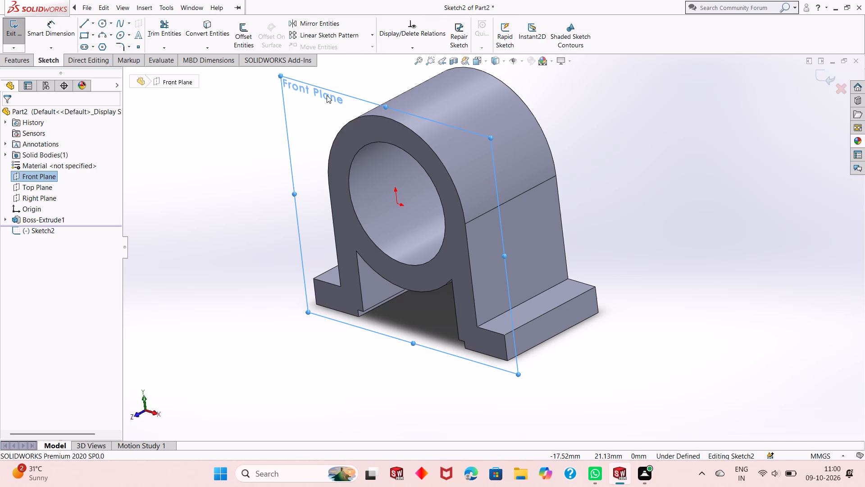
pyautogui.hotkey('ctrl', '8')
pyautogui.scroll(1, 522, 289)
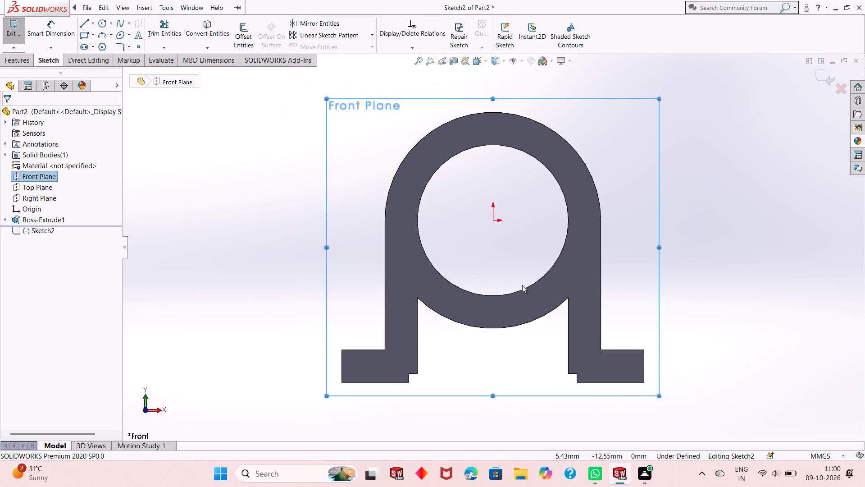
pyautogui.moveTo(572, 280); pyautogui.dragTo(464, 321, button='middle')
pyautogui.scroll(1, 464, 321)
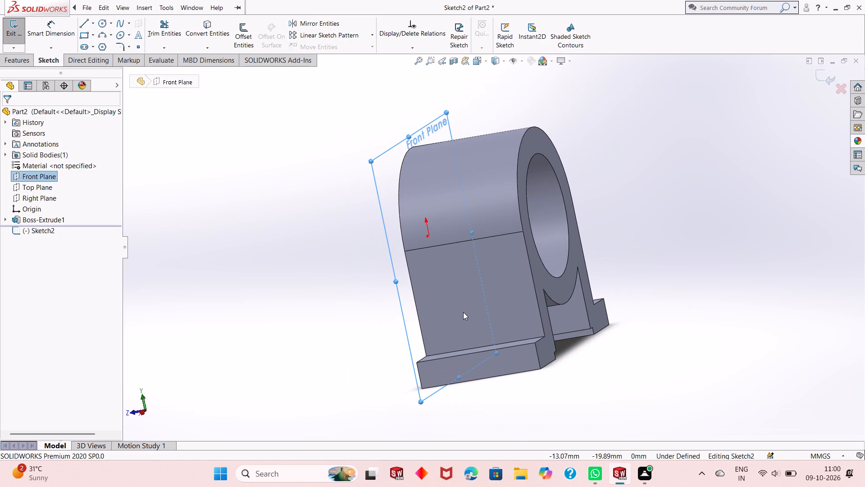
pyautogui.hotkey('ctrl', '8')
pyautogui.scroll(2, 473, 300)
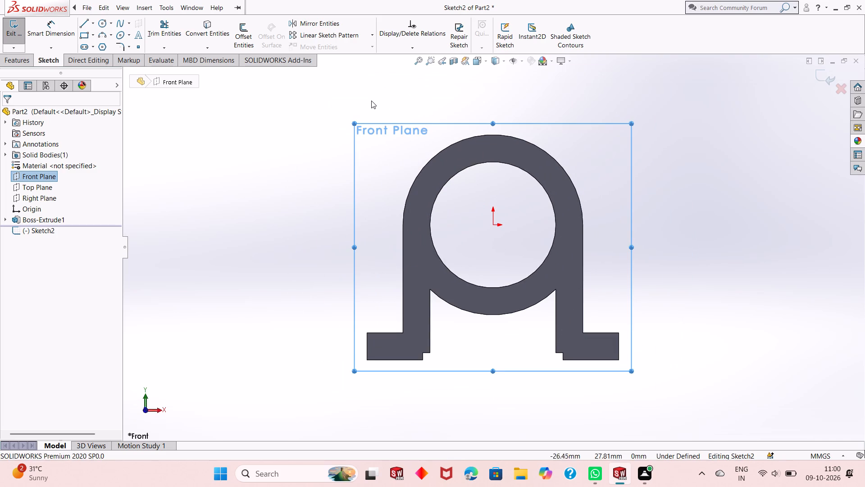
pyautogui.click(81, 23)
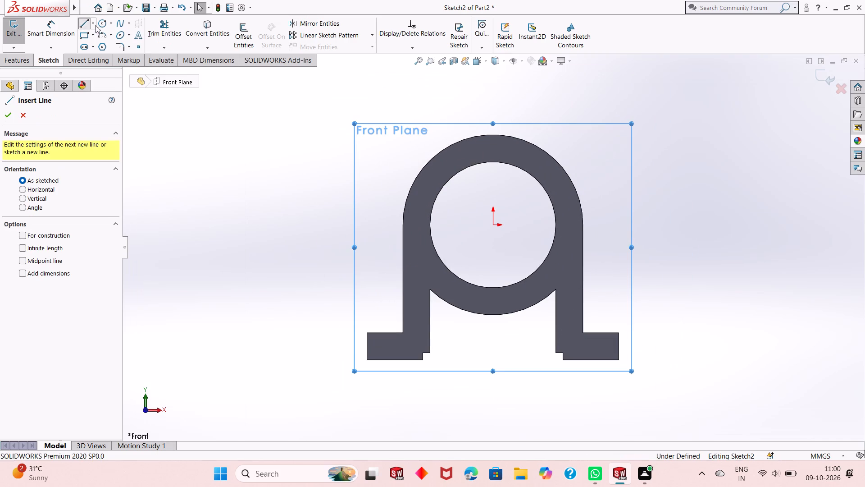
pyautogui.click(583, 226)
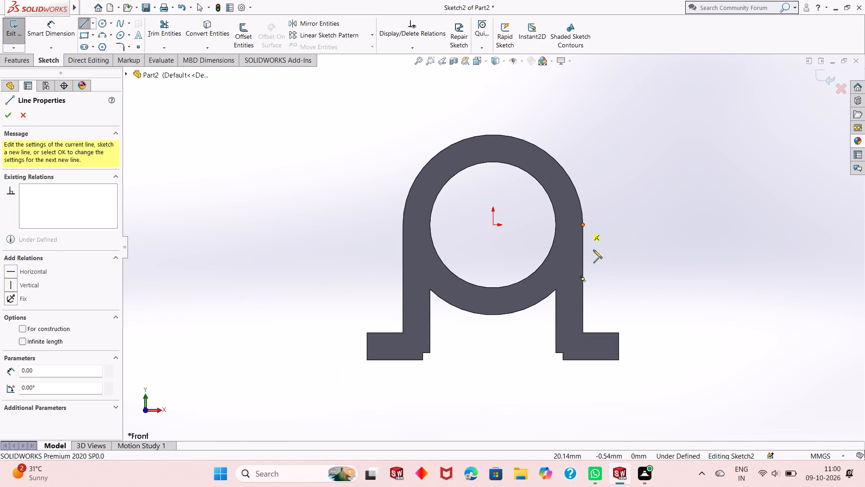
pyautogui.click(620, 334)
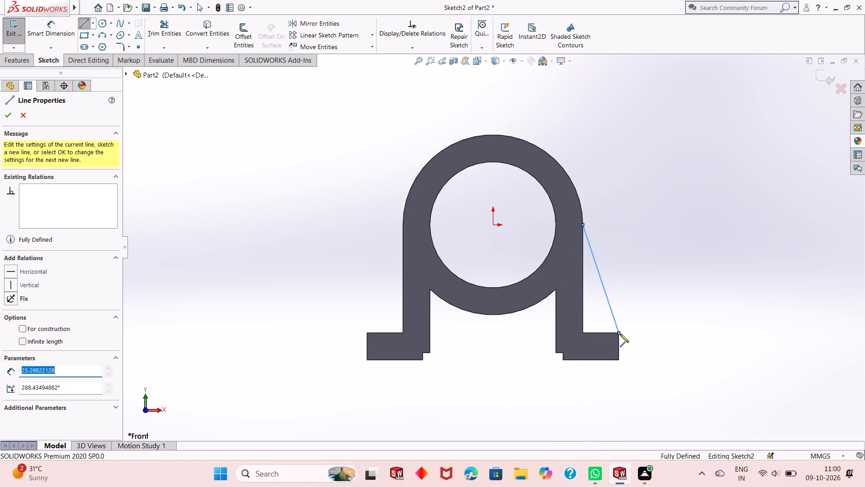
pyautogui.press('Escape')
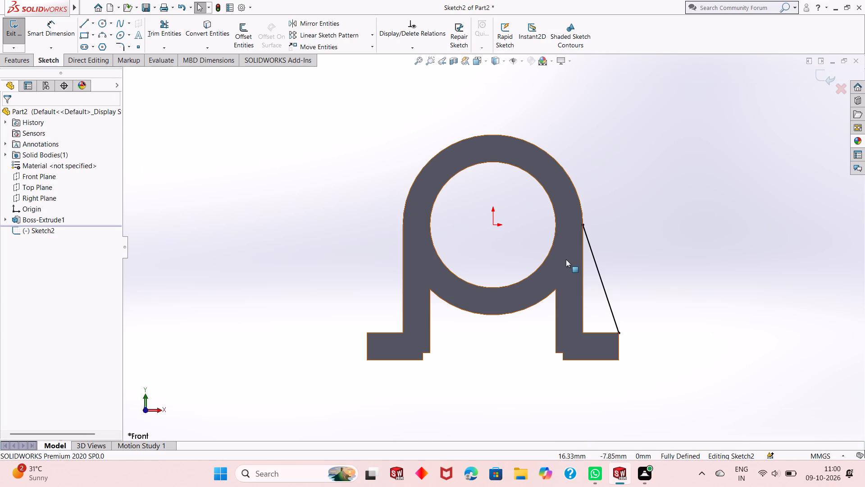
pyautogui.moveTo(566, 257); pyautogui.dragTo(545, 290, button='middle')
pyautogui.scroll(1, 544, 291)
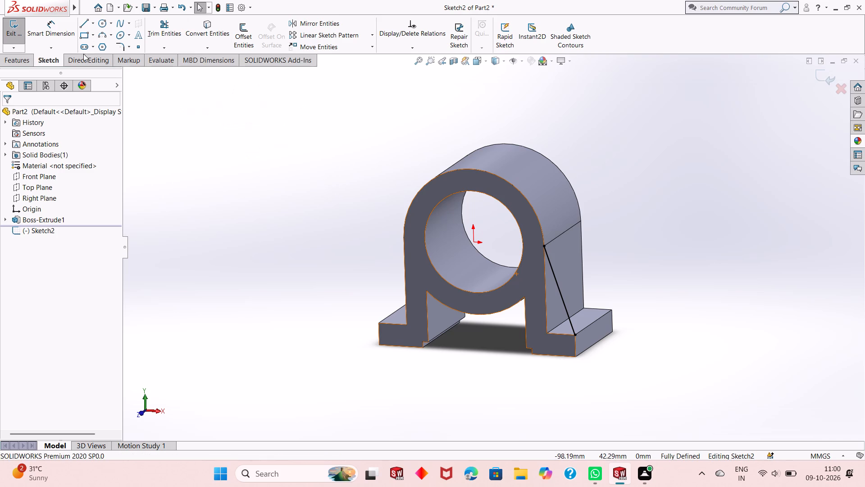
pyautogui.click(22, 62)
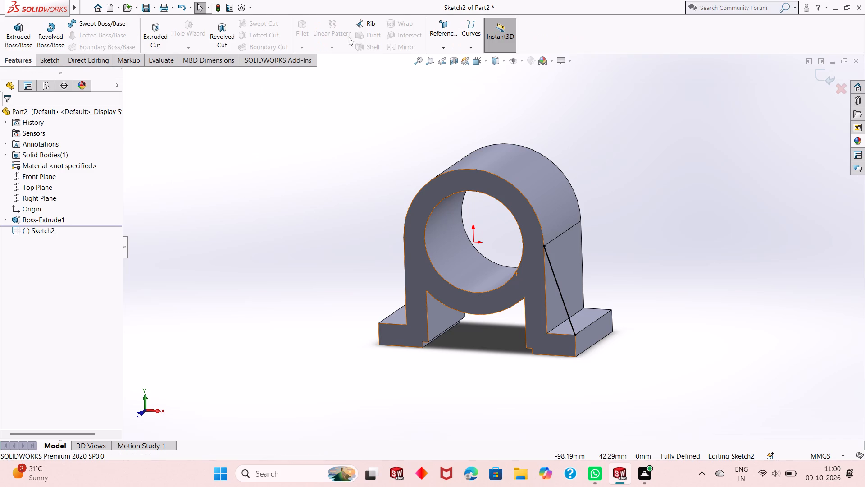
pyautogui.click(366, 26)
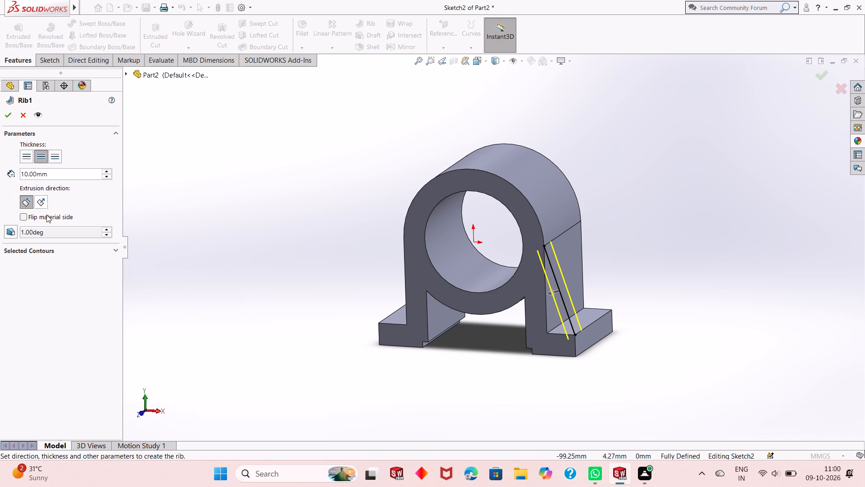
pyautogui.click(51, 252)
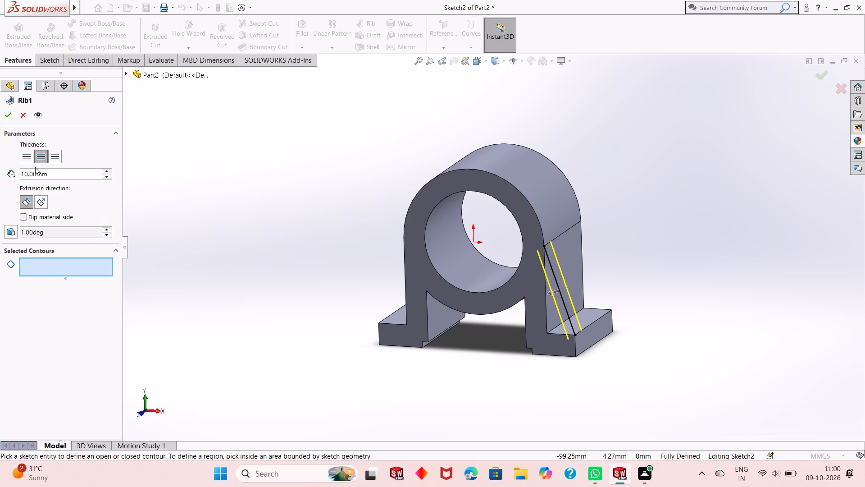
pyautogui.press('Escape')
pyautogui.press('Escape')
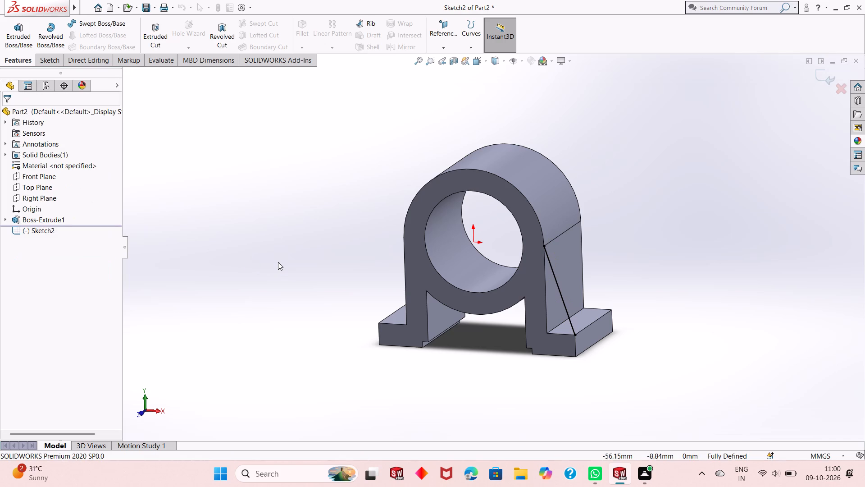
# Undo the slanted rib line and exit the Front Plane sketch.
pyautogui.hotkey('ctrl', 'z')
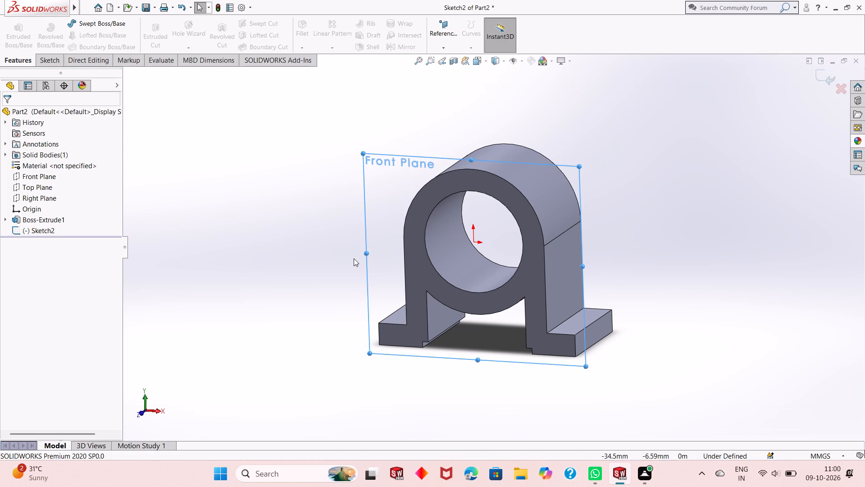
pyautogui.click(453, 34)
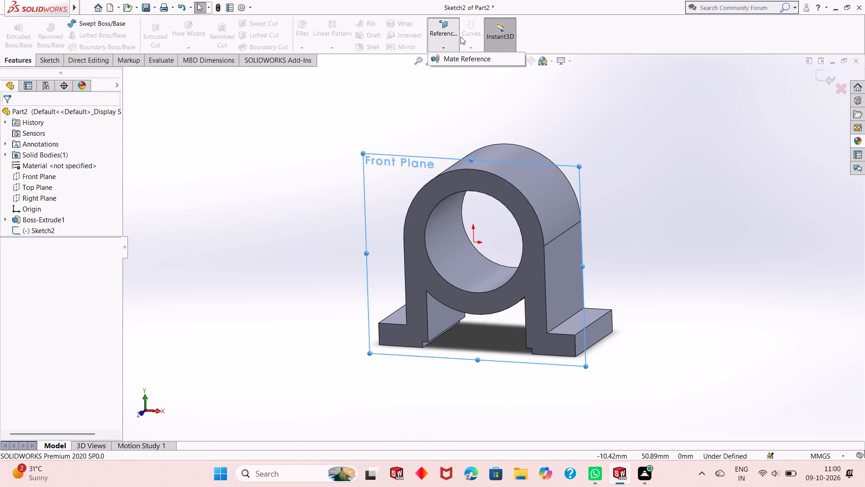
pyautogui.click(451, 35)
pyautogui.click(823, 77)
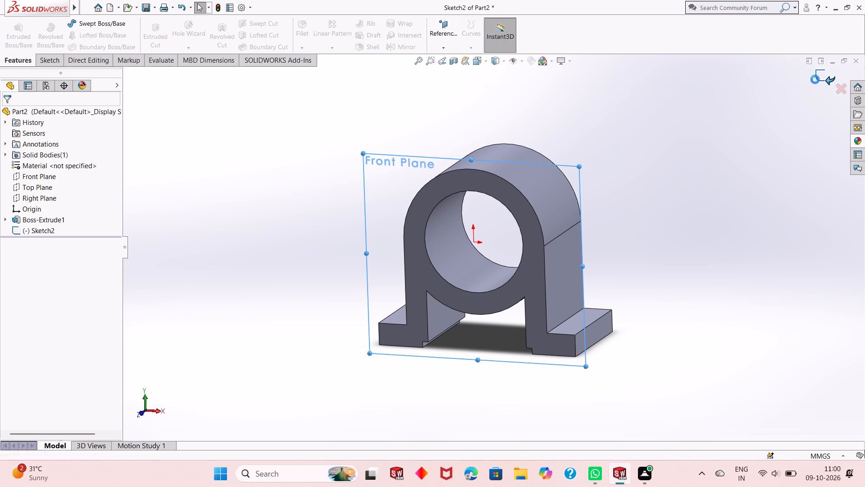
# Create a reference plane offset 14 mm from the Front Plane, with the offset flipped toward the inside of the body.
pyautogui.click(47, 172)
pyautogui.click(437, 38)
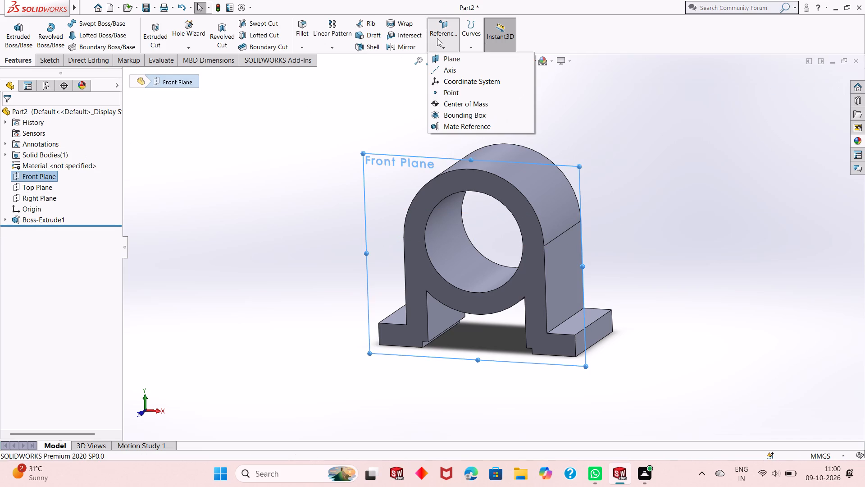
pyautogui.click(446, 61)
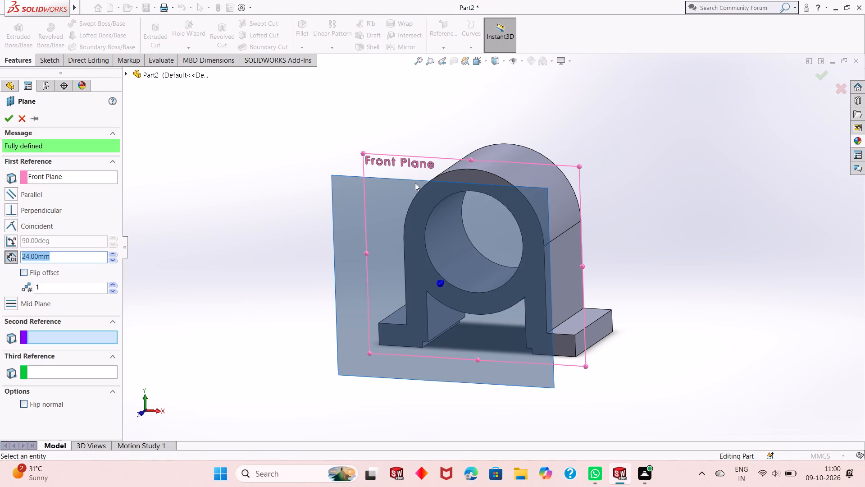
pyautogui.click(38, 271)
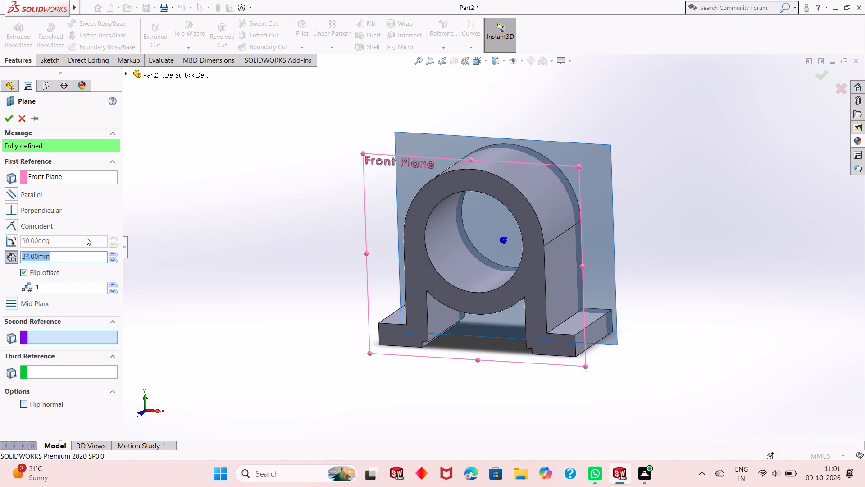
pyautogui.doubleClick(57, 261)
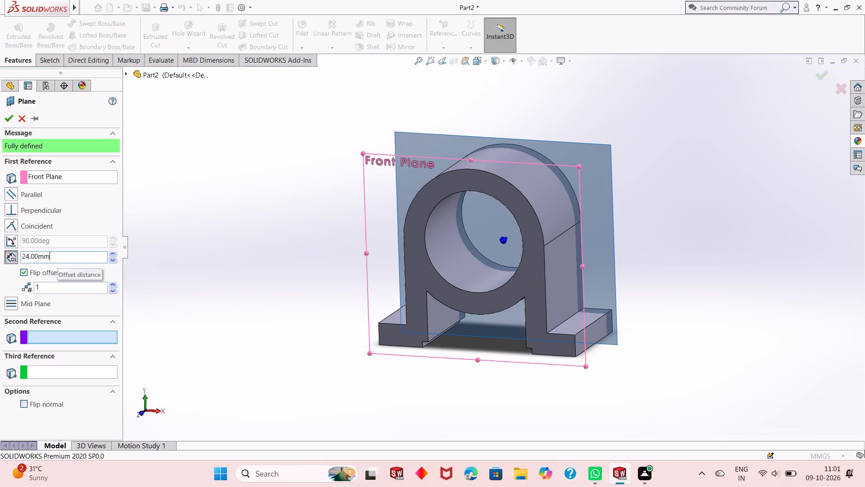
pyautogui.write('14')
pyautogui.press('Return')
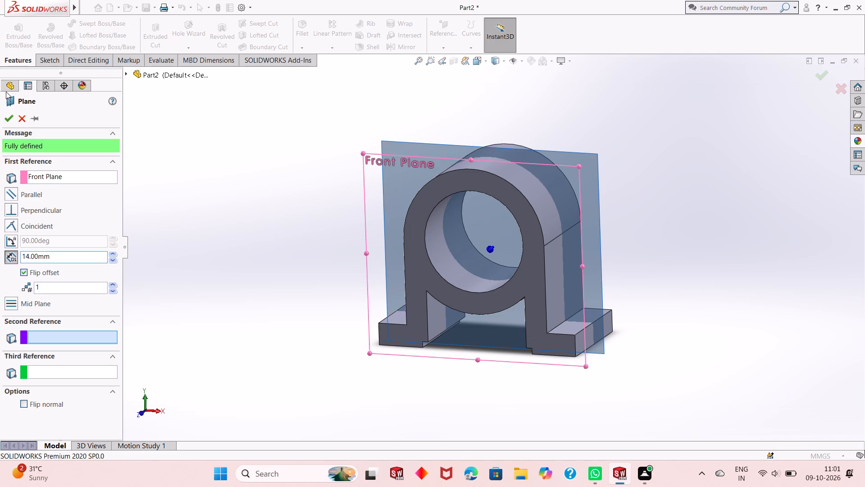
pyautogui.click(5, 116)
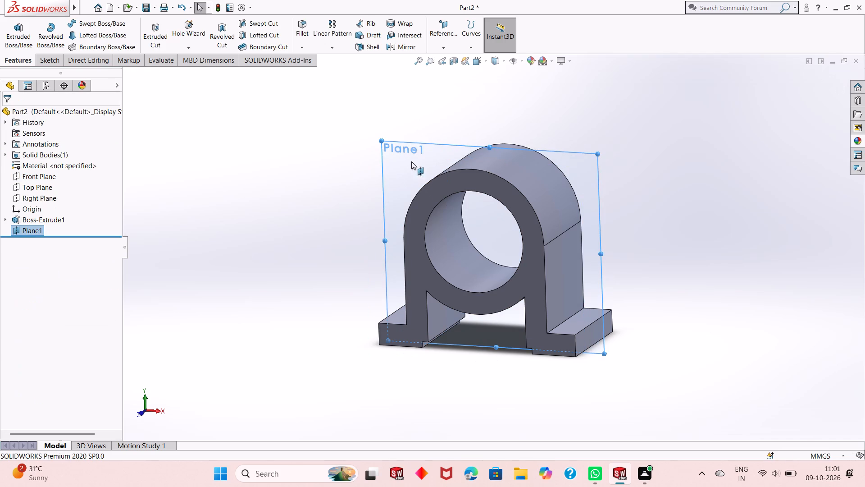
# On the new offset plane, sketch a slanted line about 25.3 mm long from the right leg's upper outer end to the foot's top outer corner.
pyautogui.click(406, 158)
pyautogui.click(444, 134)
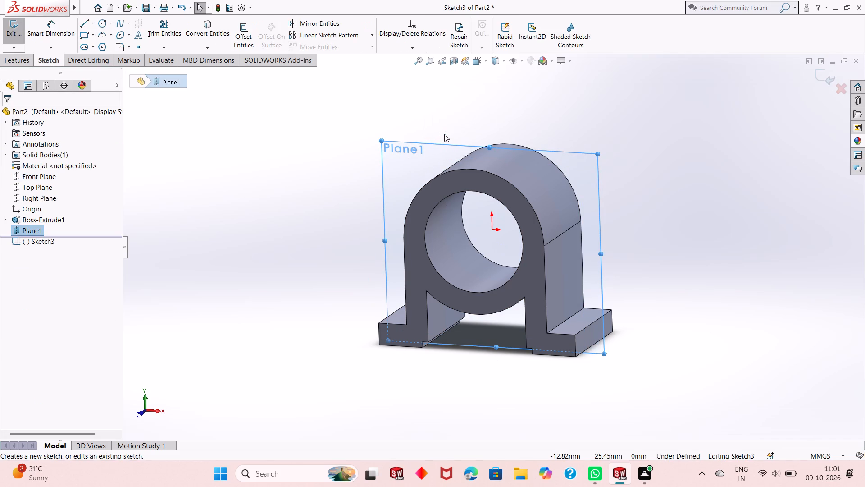
pyautogui.hotkey('ctrl', '8')
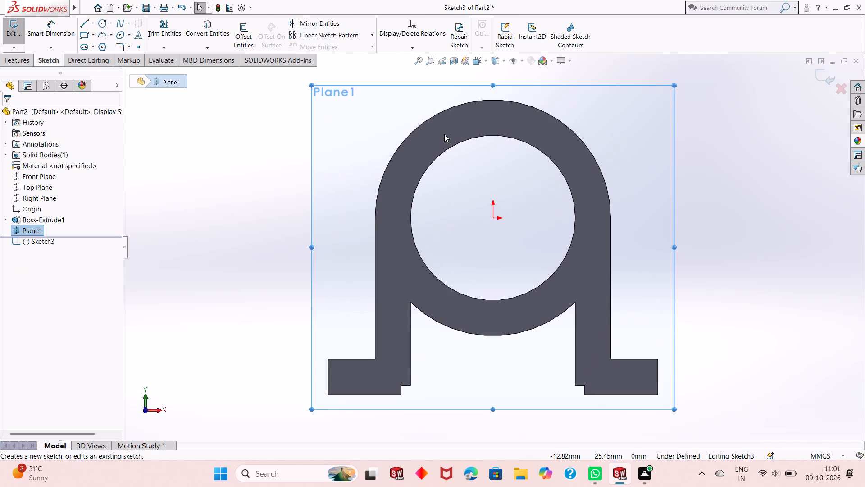
pyautogui.press('Escape')
pyautogui.scroll(3, 396, 227)
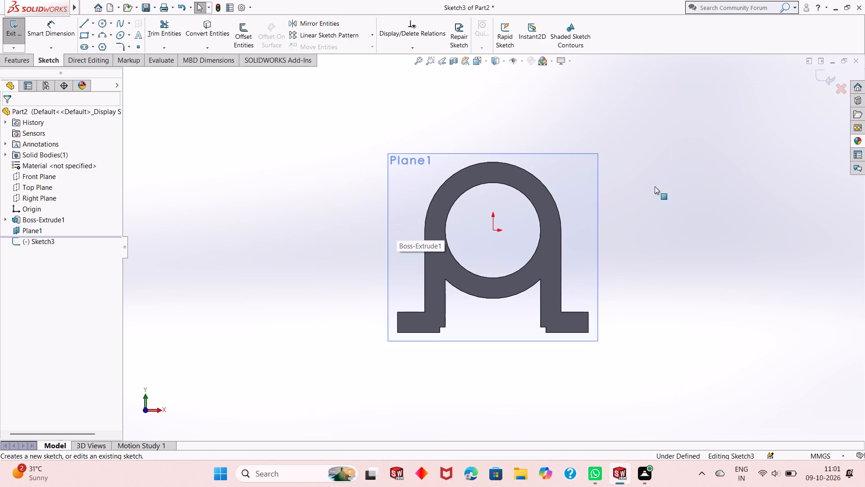
pyautogui.scroll(-1, 680, 177)
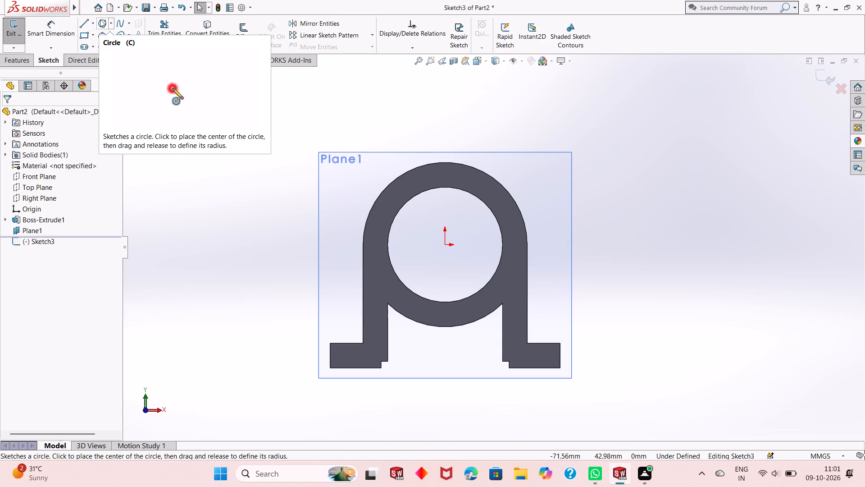
pyautogui.click(83, 26)
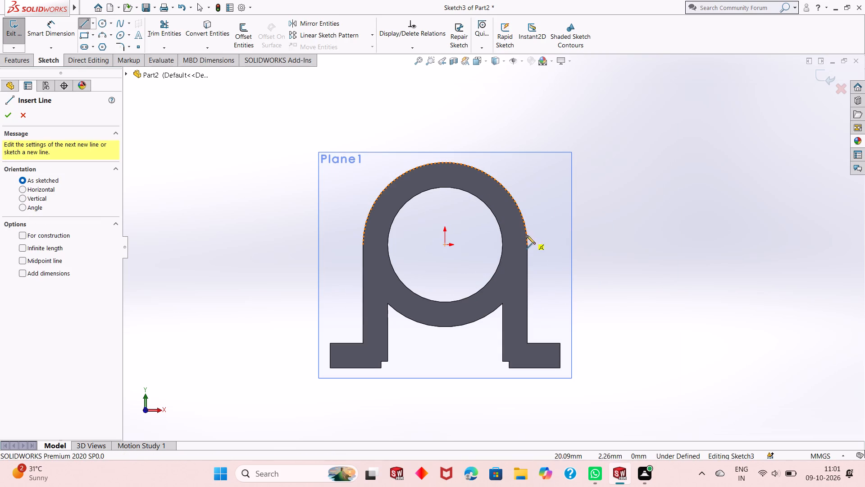
pyautogui.click(528, 245)
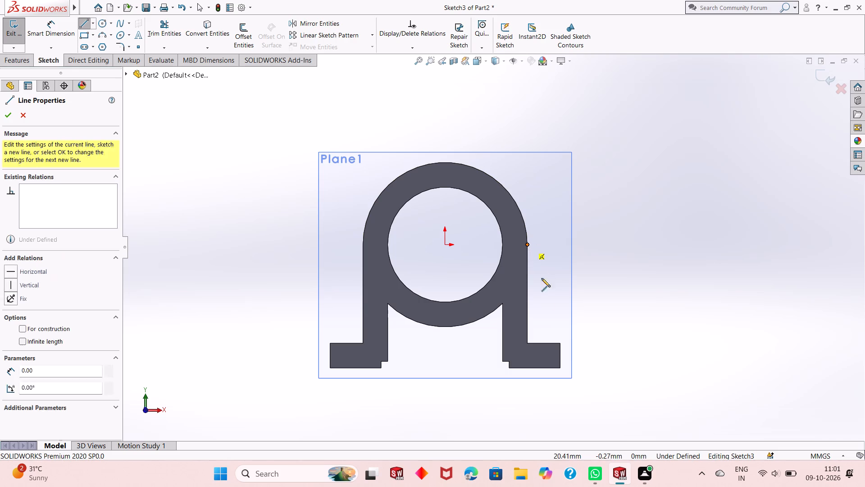
pyautogui.click(560, 345)
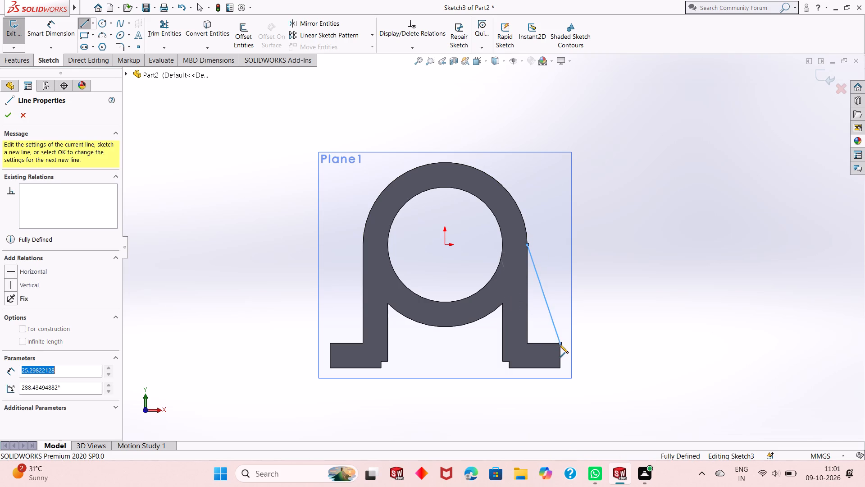
pyautogui.press('Escape')
pyautogui.press('Escape')
pyautogui.press('Escape')
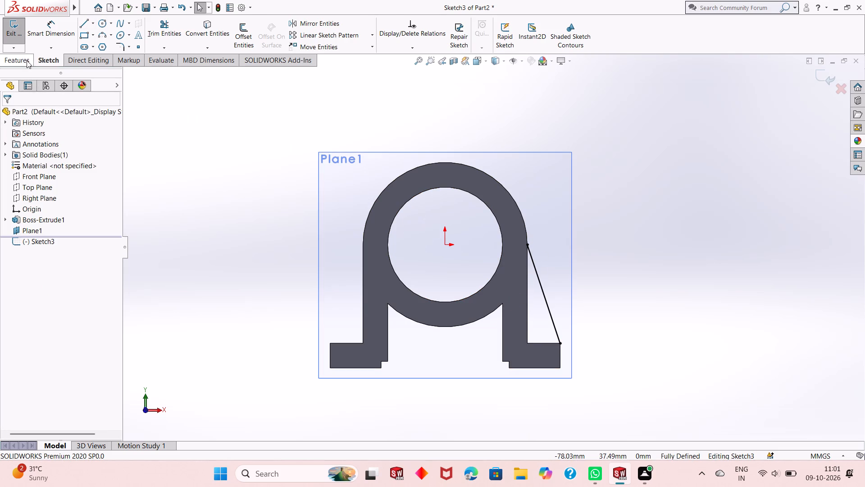
# Create a rib from the slanted line, 6 mm thick on both sides of the sketch, filling toward the right leg.
pyautogui.click(27, 60)
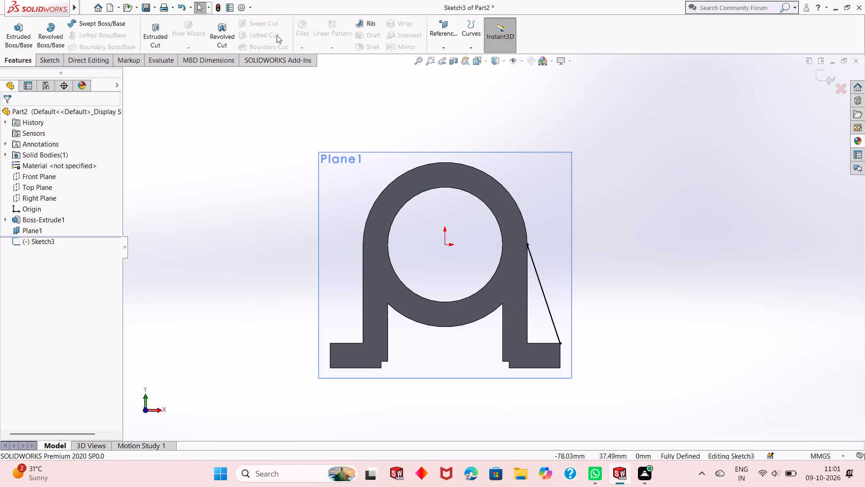
pyautogui.click(364, 23)
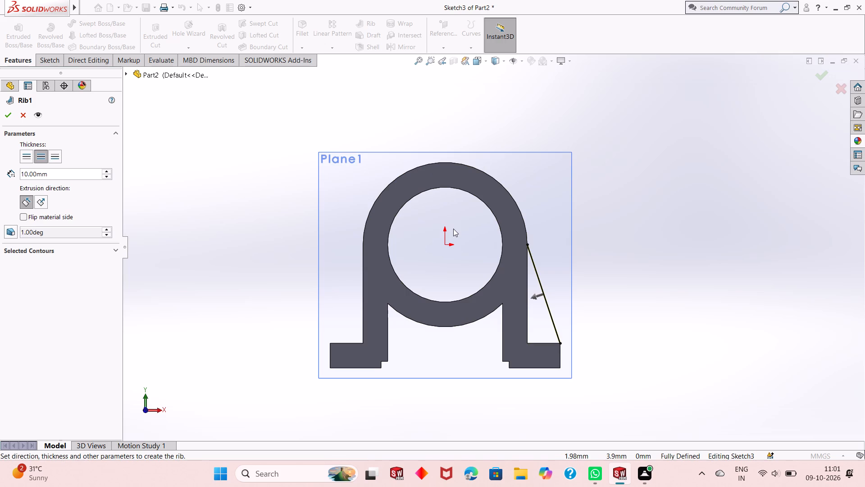
pyautogui.moveTo(454, 229); pyautogui.dragTo(420, 249, button='middle')
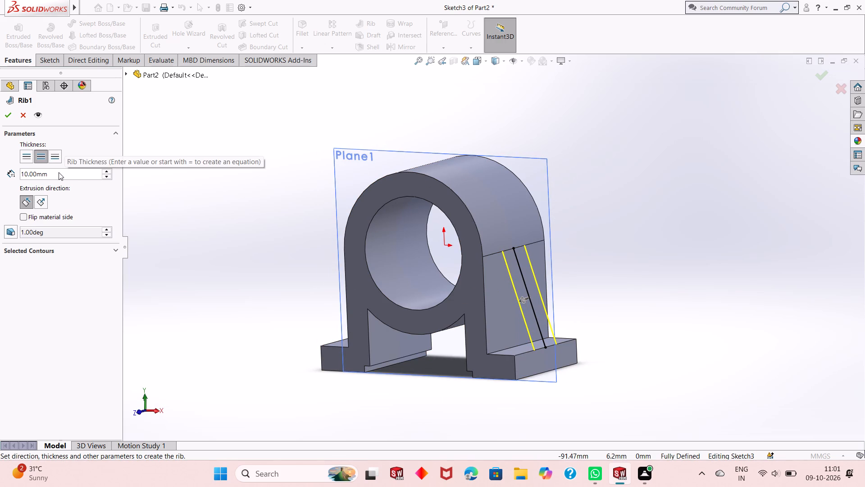
pyautogui.doubleClick(59, 172)
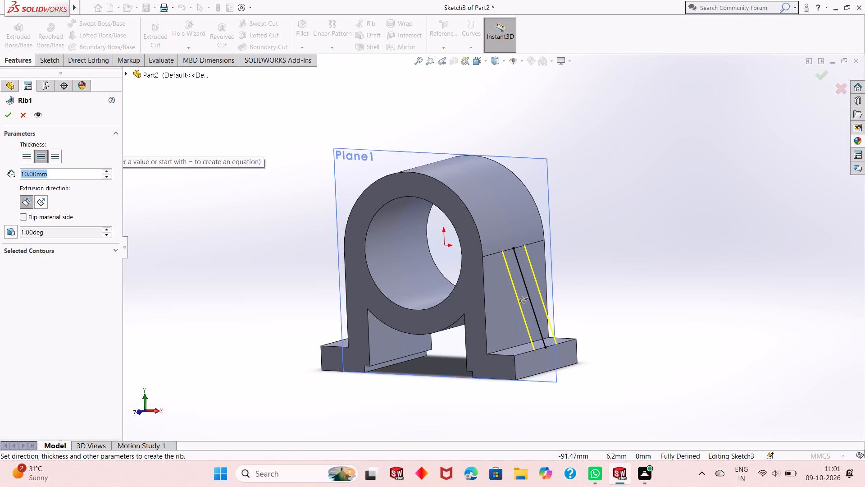
pyautogui.press('6')
pyautogui.press('Return')
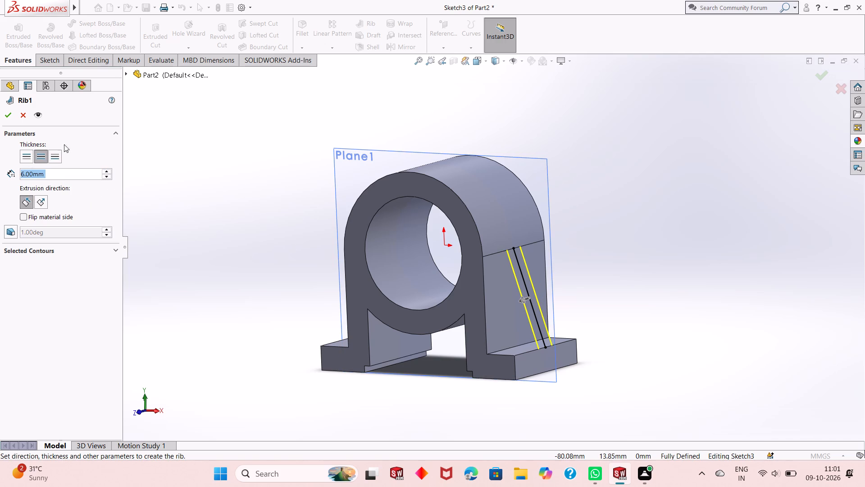
pyautogui.click(11, 119)
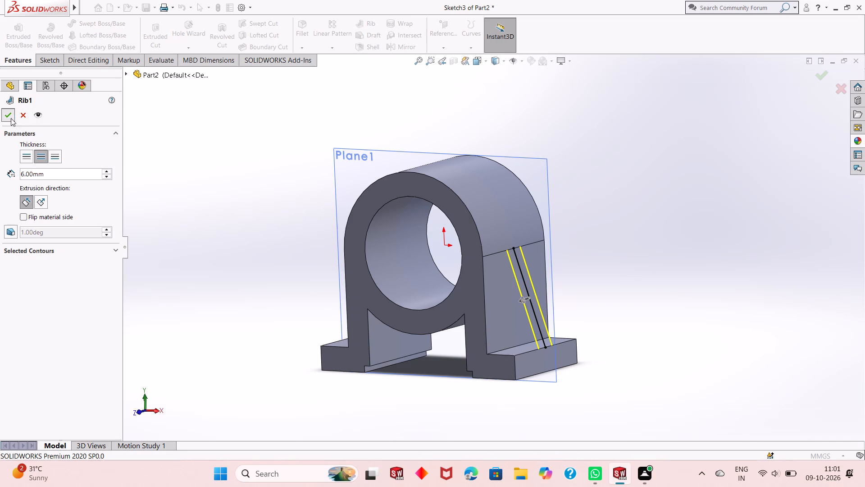
pyautogui.click(260, 252)
# Hide the offset reference plane through the middle of the bracket.
pyautogui.scroll(1, 387, 291)
pyautogui.moveTo(389, 289); pyautogui.dragTo(399, 263, button='middle')
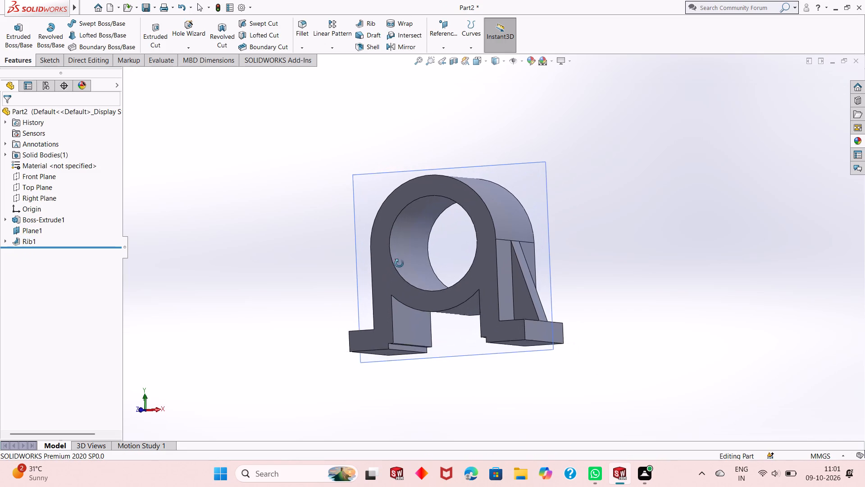
pyautogui.moveTo(399, 263); pyautogui.dragTo(397, 304, button='middle')
pyautogui.rightClick(365, 178)
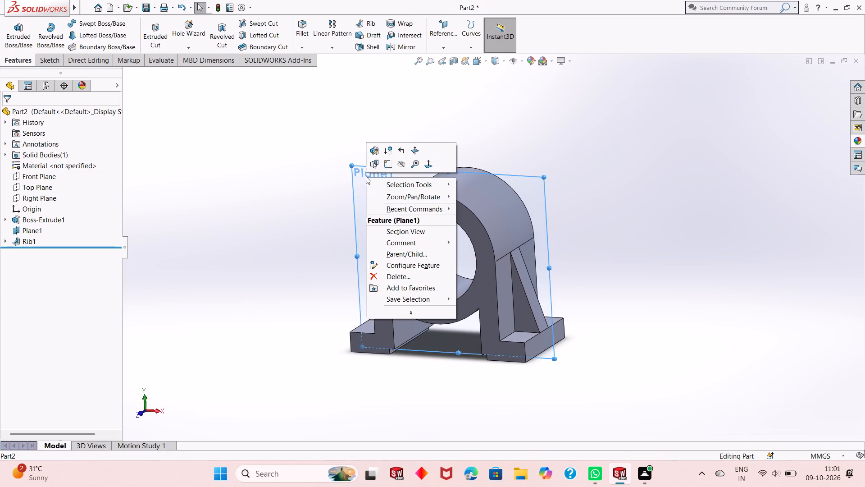
pyautogui.click(400, 169)
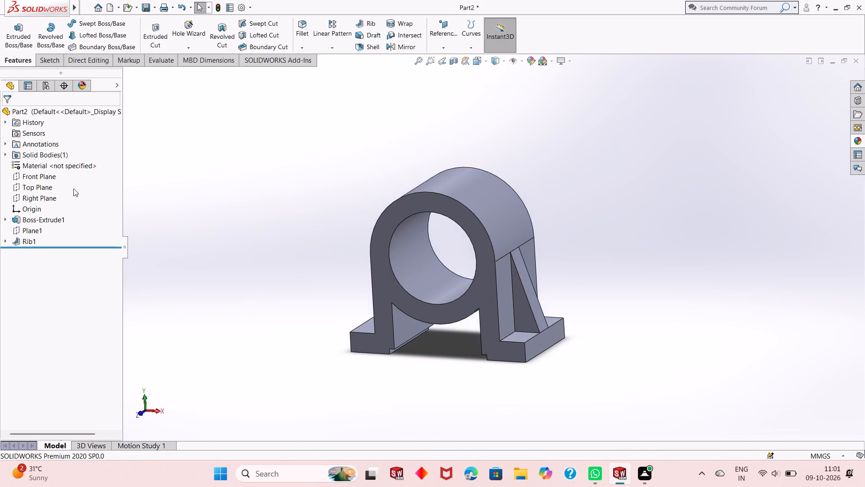
# Mirror the rib about the Right Plane onto the opposite leg.
pyautogui.click(49, 197)
pyautogui.click(407, 44)
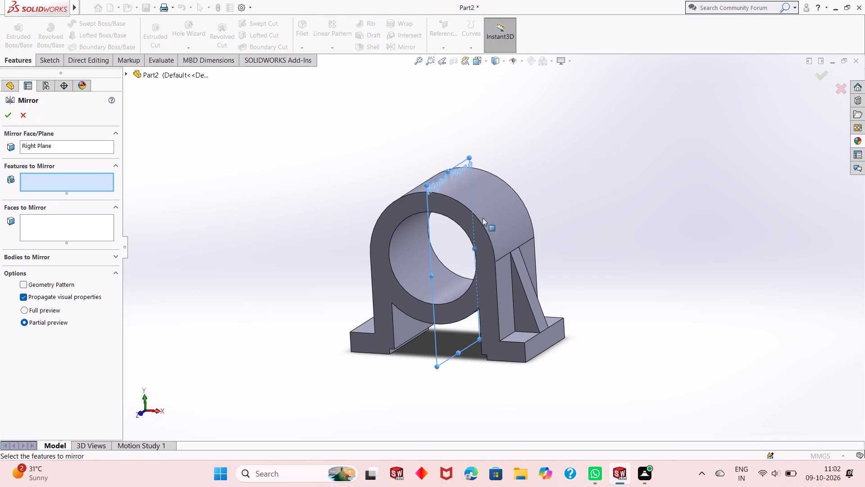
pyautogui.click(525, 306)
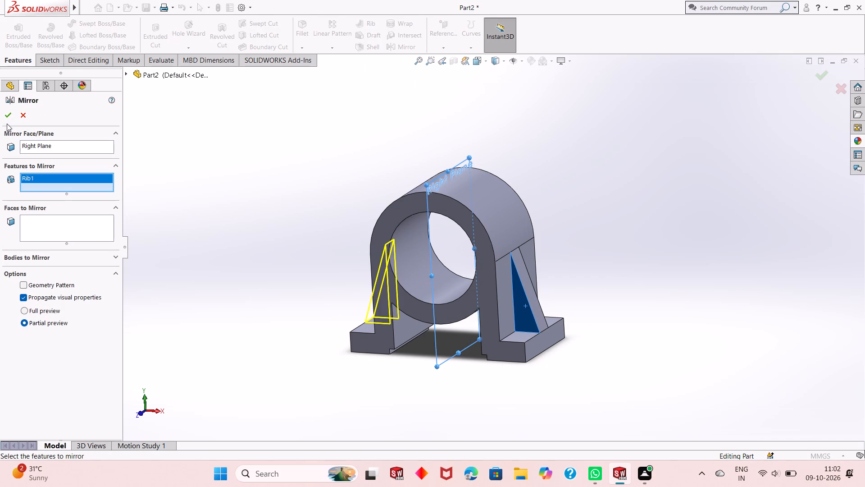
pyautogui.click(6, 116)
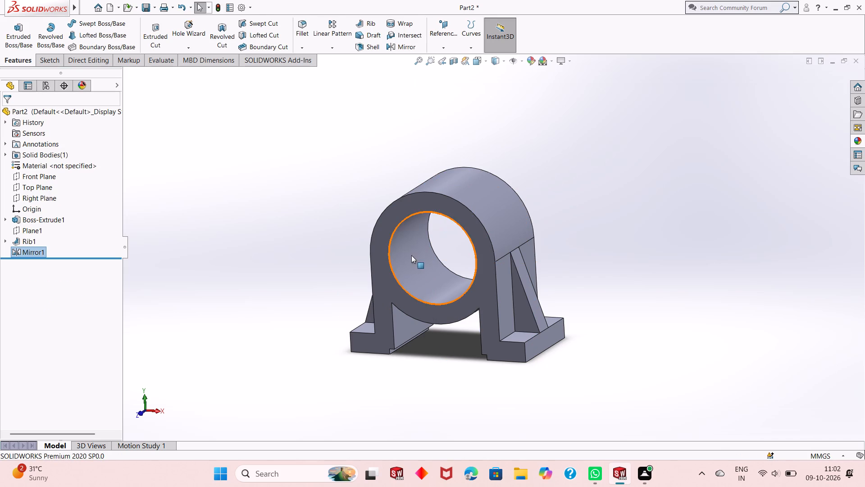
# Examine the bracket's ribs, legs and feet from several angles.
pyautogui.moveTo(412, 255); pyautogui.dragTo(583, 285, button='middle')
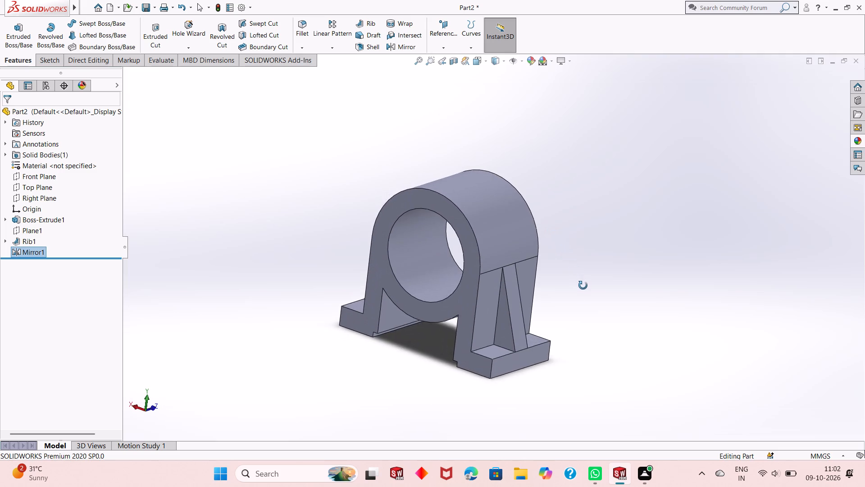
pyautogui.moveTo(583, 285); pyautogui.dragTo(582, 360, button='middle')
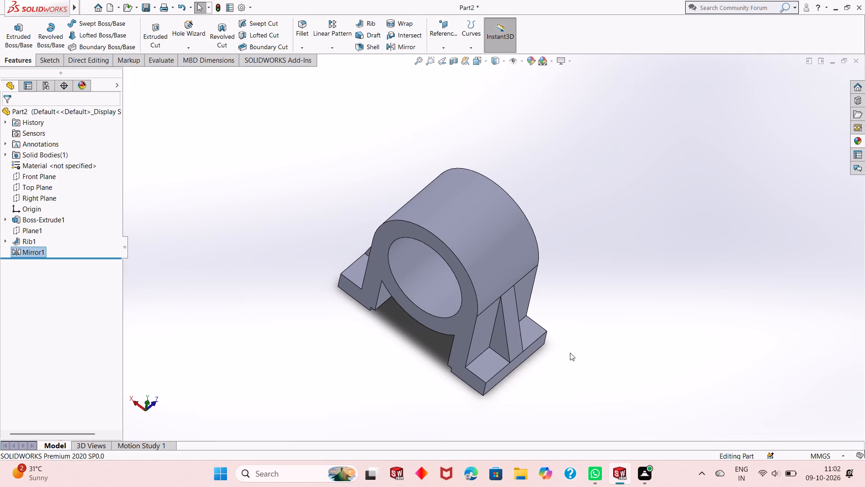
pyautogui.scroll(-2, 527, 297)
pyautogui.scroll(1, 547, 318)
pyautogui.middleClick(567, 354)
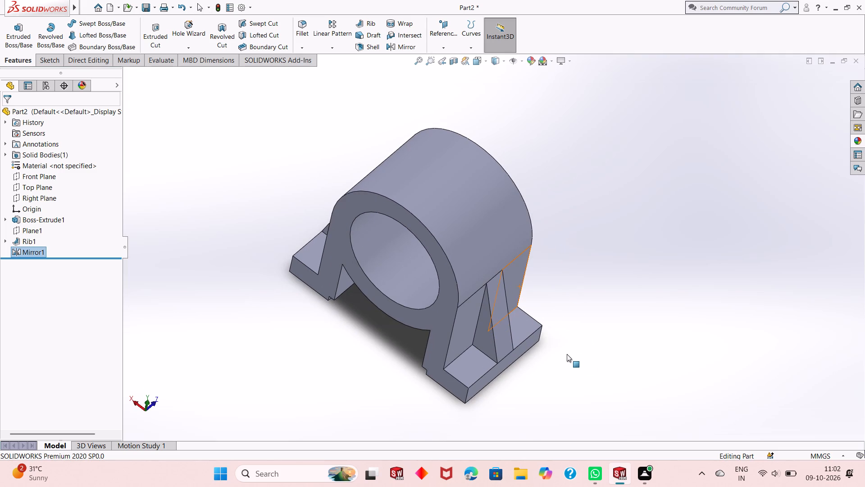
pyautogui.moveTo(567, 354); pyautogui.dragTo(560, 342, button='middle')
pyautogui.moveTo(546, 362); pyautogui.dragTo(555, 349, button='middle')
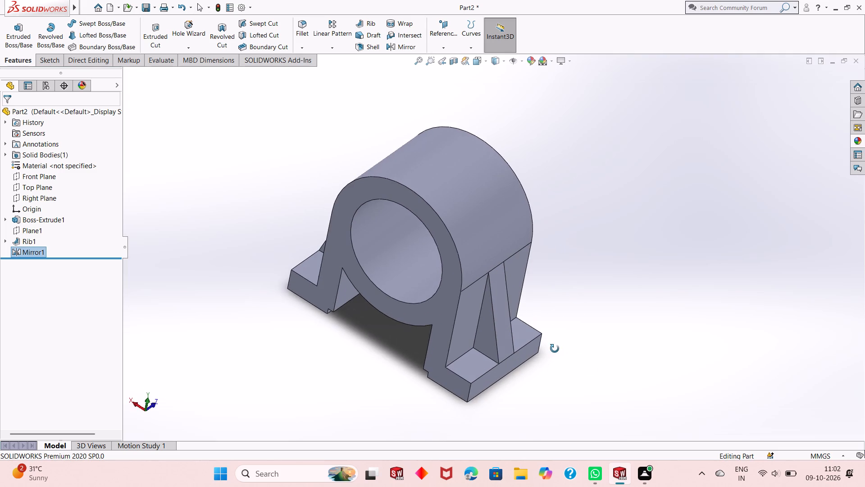
pyautogui.moveTo(555, 349); pyautogui.dragTo(322, 267, button='middle')
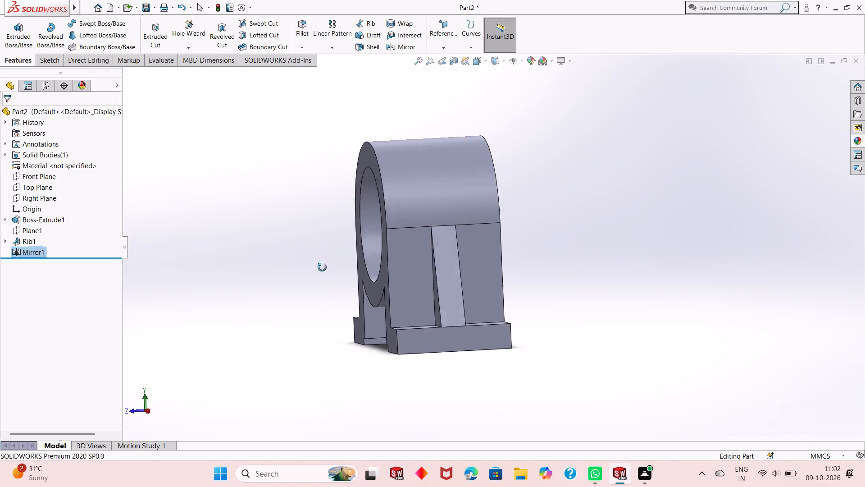
# Examine the bracket's ribs, bore and feet from both sides, ending close on the right foot beside its rib.
pyautogui.moveTo(322, 267); pyautogui.dragTo(432, 253, button='middle')
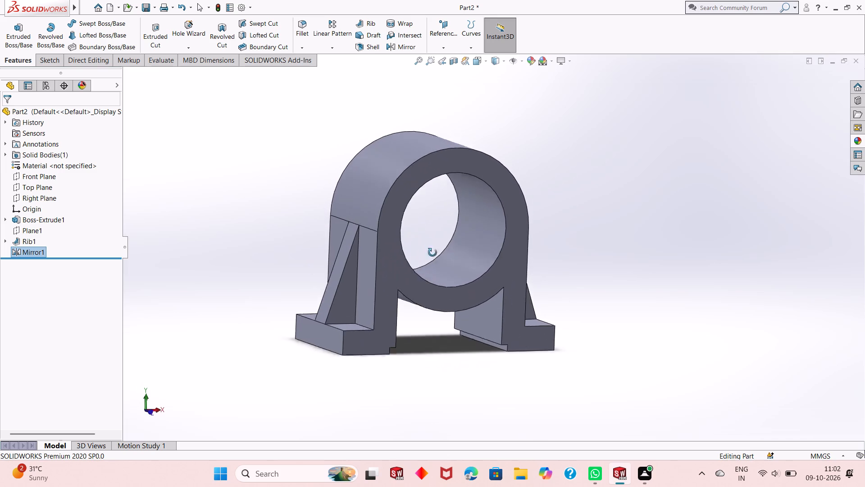
pyautogui.moveTo(432, 253); pyautogui.dragTo(437, 262, button='middle')
pyautogui.scroll(-1, 415, 205)
pyautogui.moveTo(462, 228); pyautogui.dragTo(442, 229, button='middle')
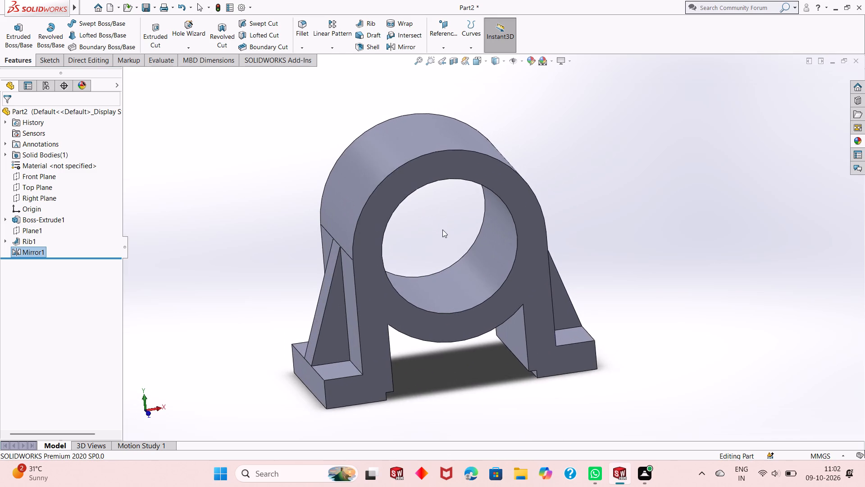
pyautogui.scroll(2, 442, 230)
pyautogui.moveTo(472, 273); pyautogui.dragTo(414, 326, button='middle')
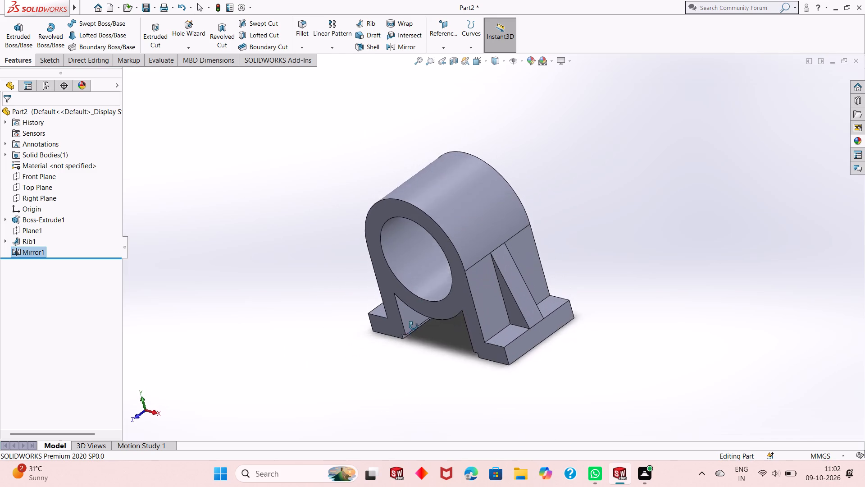
pyautogui.moveTo(414, 326); pyautogui.dragTo(414, 335, button='middle')
pyautogui.scroll(-2, 509, 311)
pyautogui.scroll(-2, 536, 357)
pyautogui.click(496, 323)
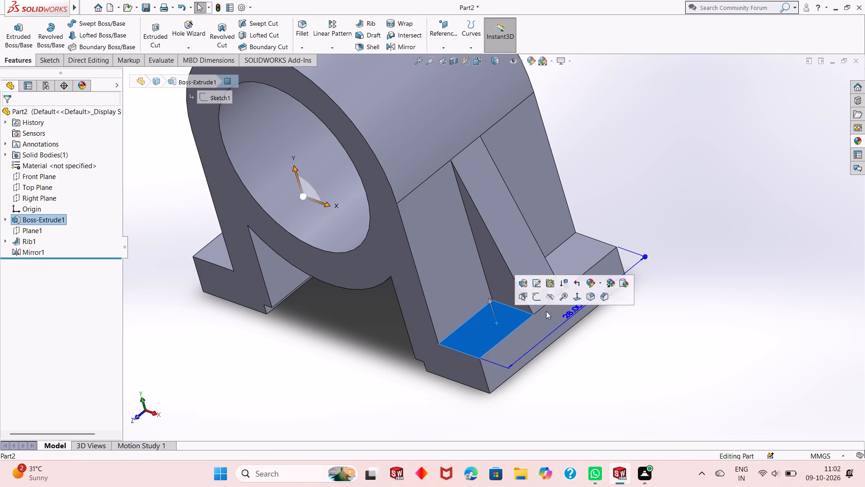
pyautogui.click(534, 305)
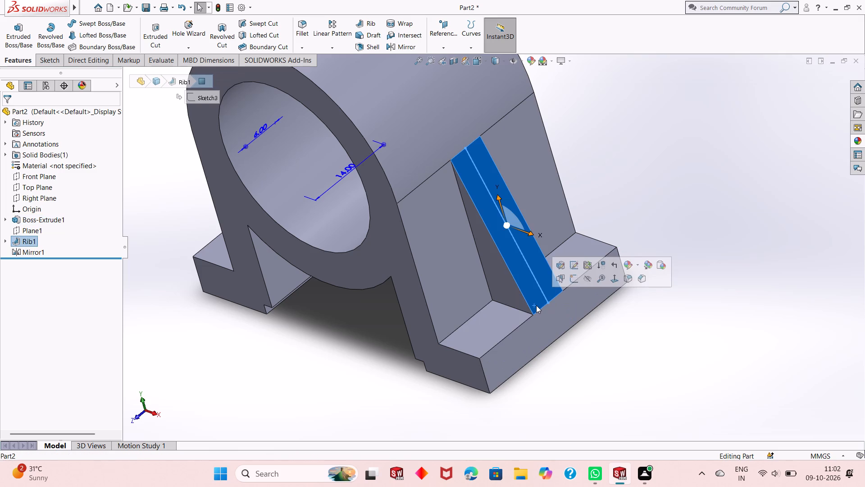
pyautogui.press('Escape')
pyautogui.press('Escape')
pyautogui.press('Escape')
# Start a sketch on the top face of the right foot in front of the rib and view it face-on.
pyautogui.click(496, 327)
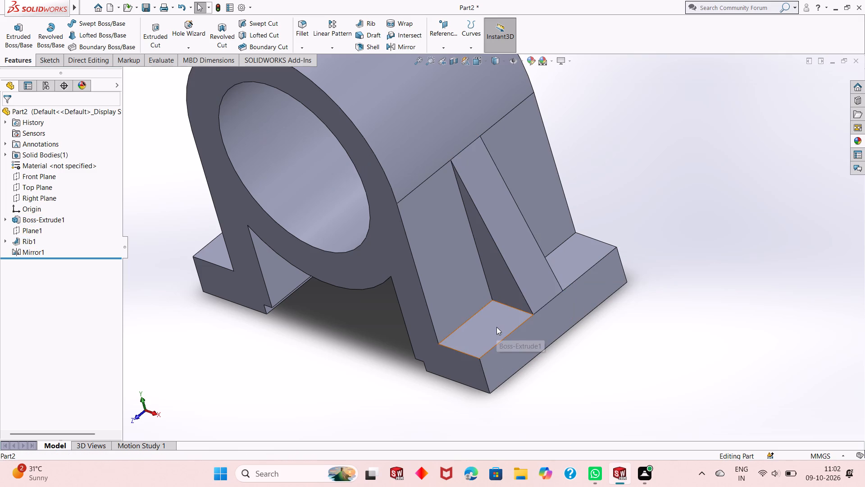
pyautogui.click(539, 305)
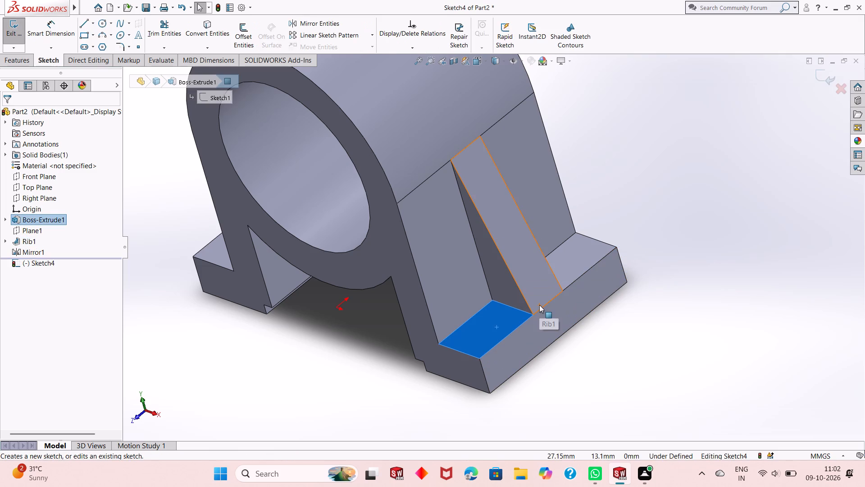
pyautogui.hotkey('ctrl', '8')
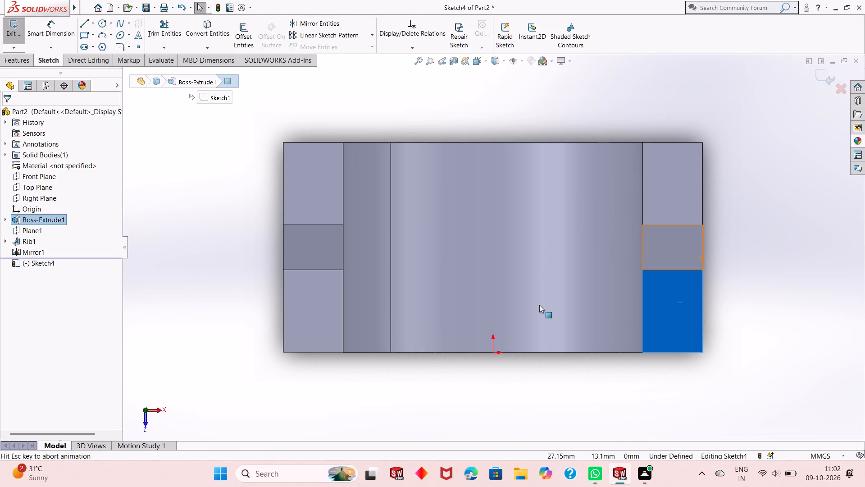
pyautogui.press('Escape')
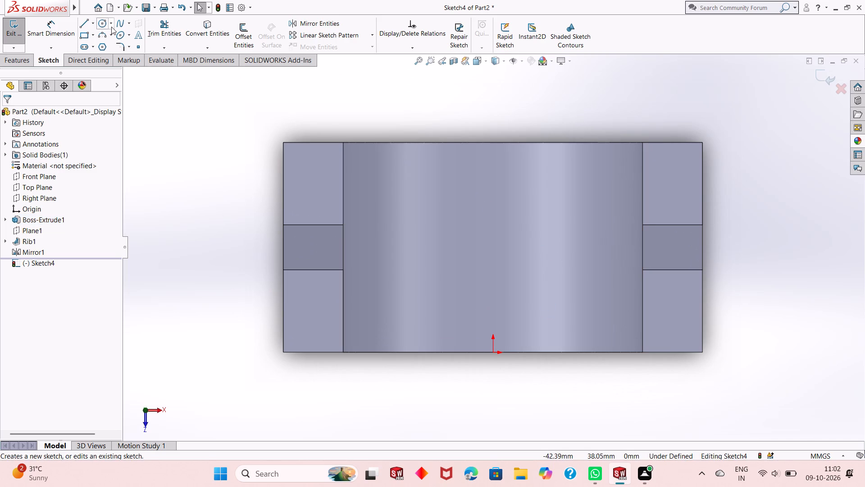
# Sketch four circles of about 2 mm radius, one on each foot area in front of and behind both ribs.
pyautogui.click(101, 20)
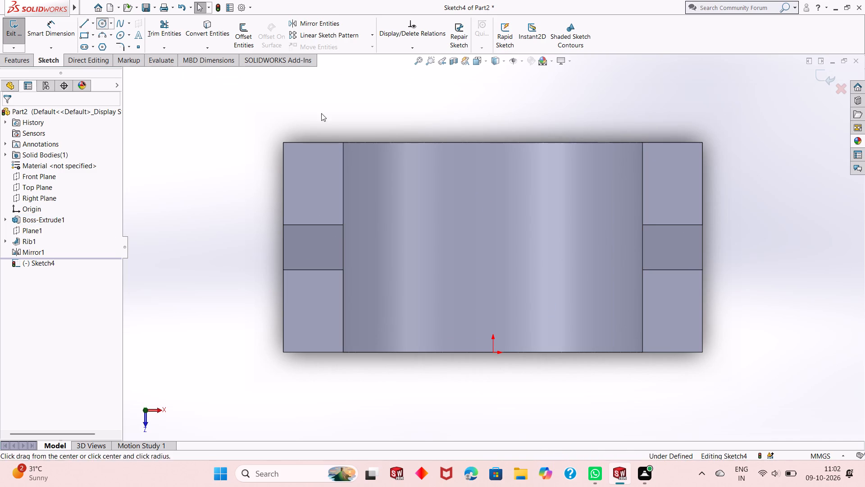
pyautogui.click(673, 184)
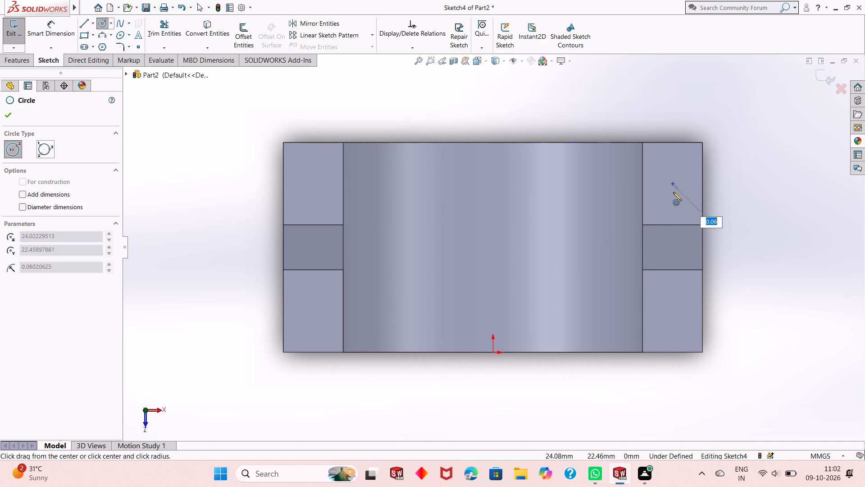
pyautogui.click(674, 198)
pyautogui.click(671, 308)
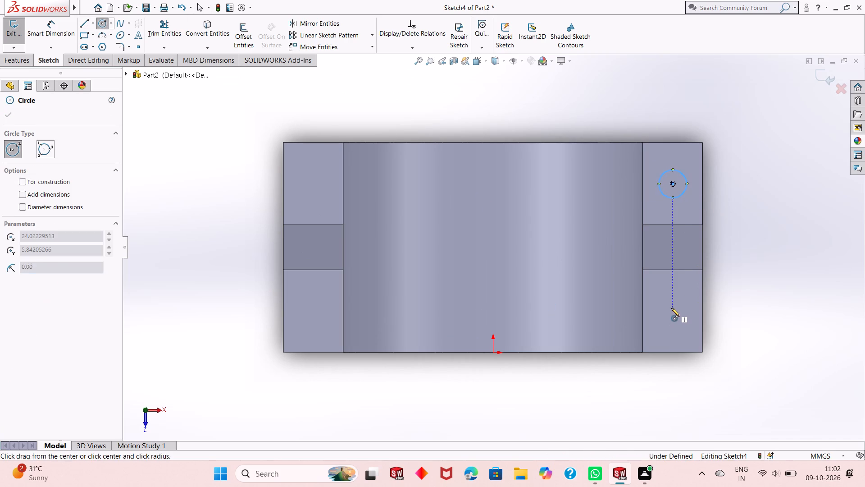
pyautogui.click(672, 291)
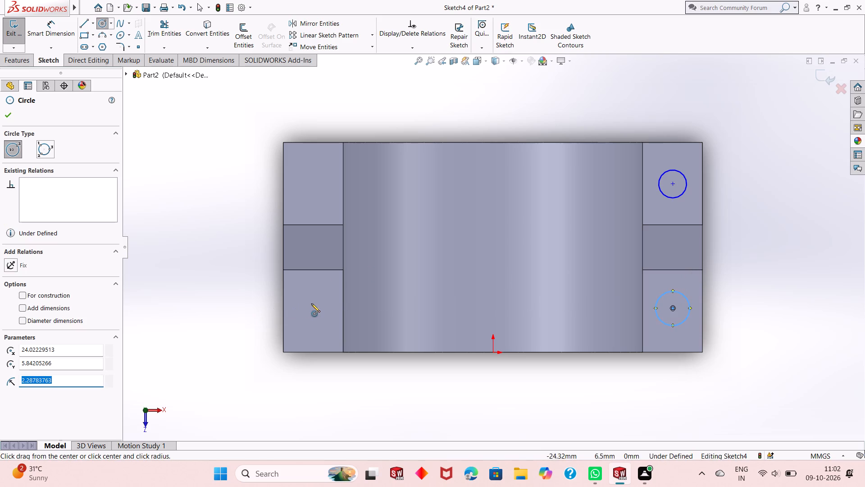
pyautogui.click(311, 308)
pyautogui.click(313, 292)
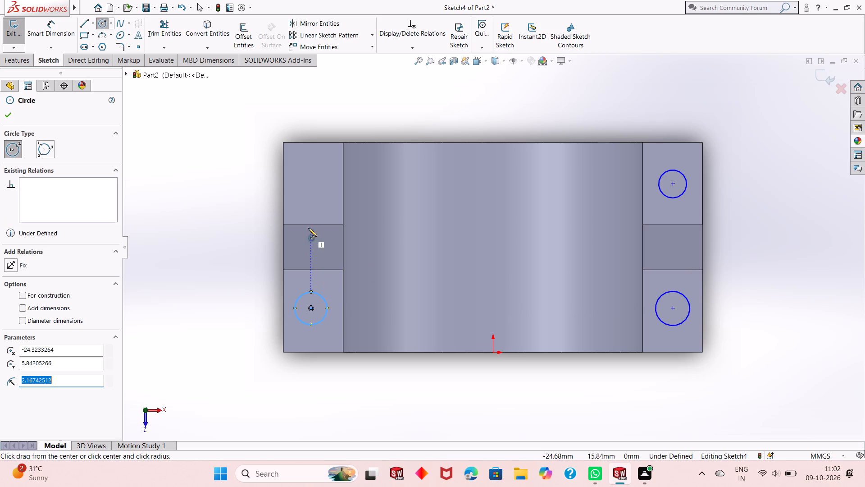
pyautogui.click(313, 196)
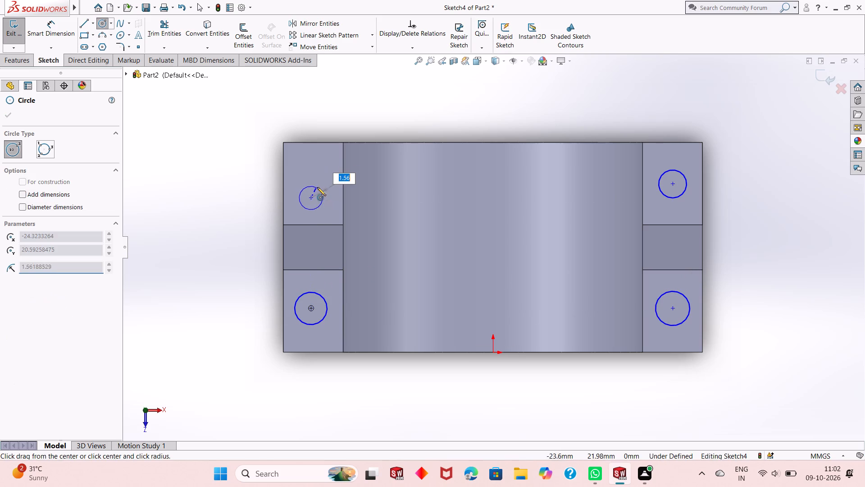
pyautogui.click(319, 182)
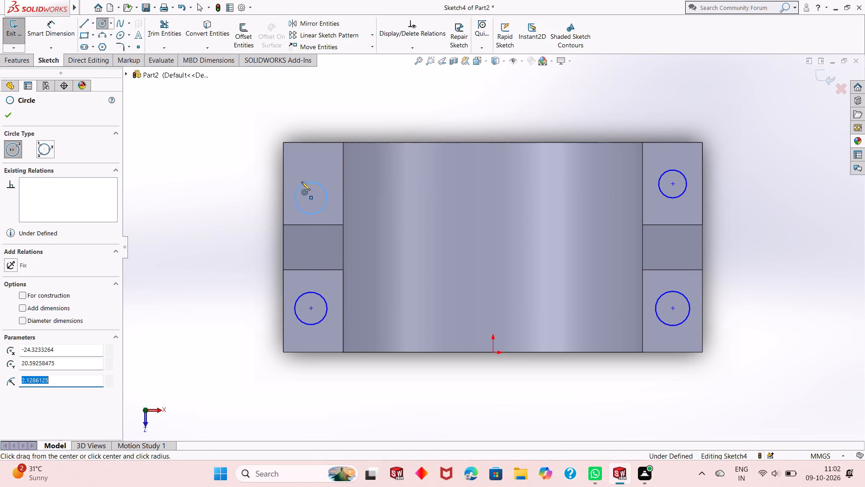
pyautogui.rightClick(163, 167)
pyautogui.click(179, 174)
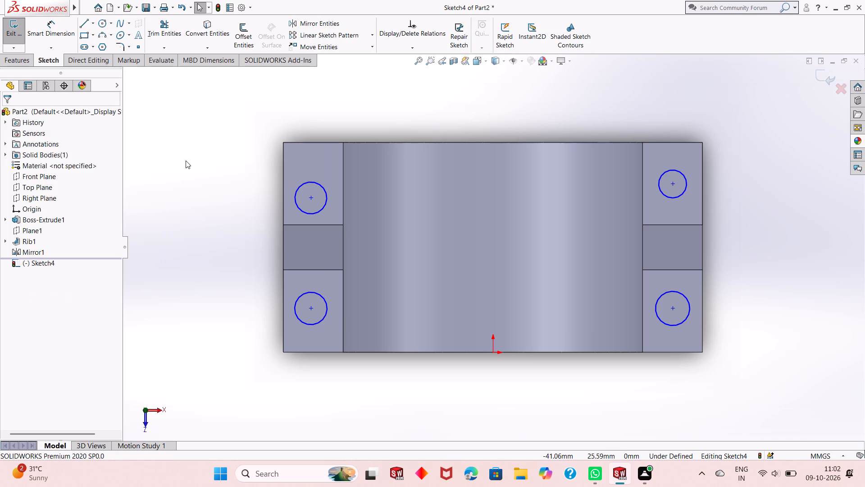
# Dimension the diameter of the circle on the left foot's rear area to 4 mm.
pyautogui.click(58, 36)
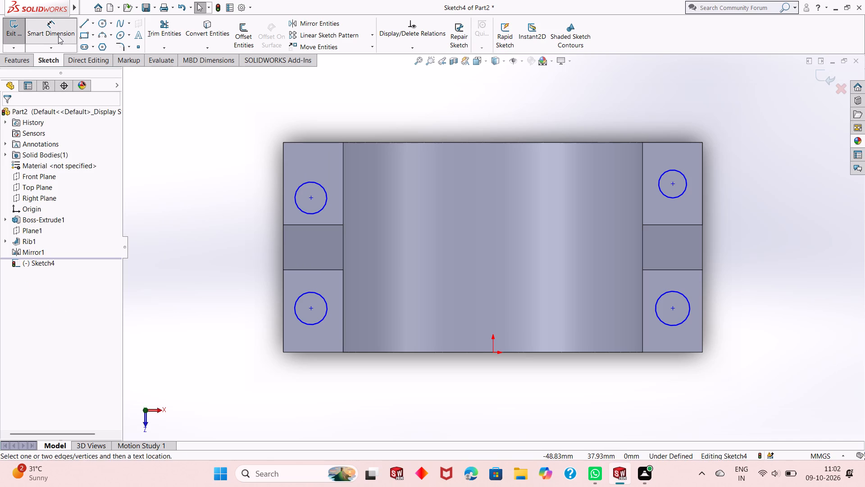
pyautogui.click(307, 213)
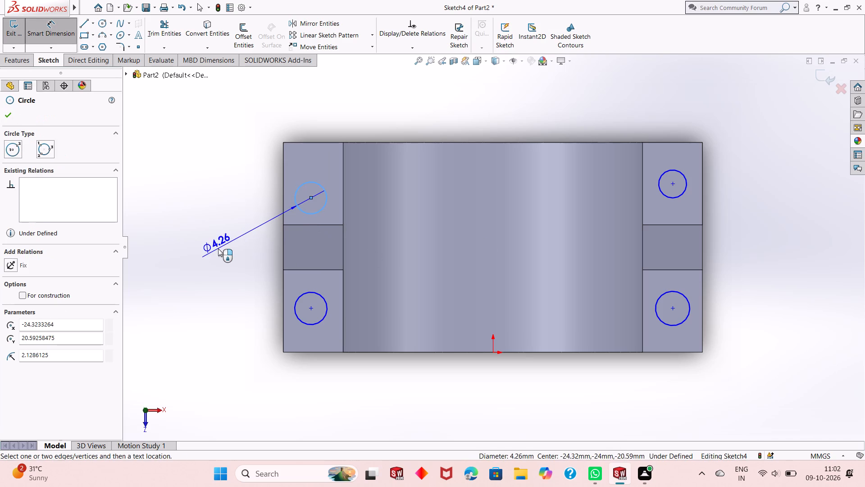
pyautogui.click(218, 248)
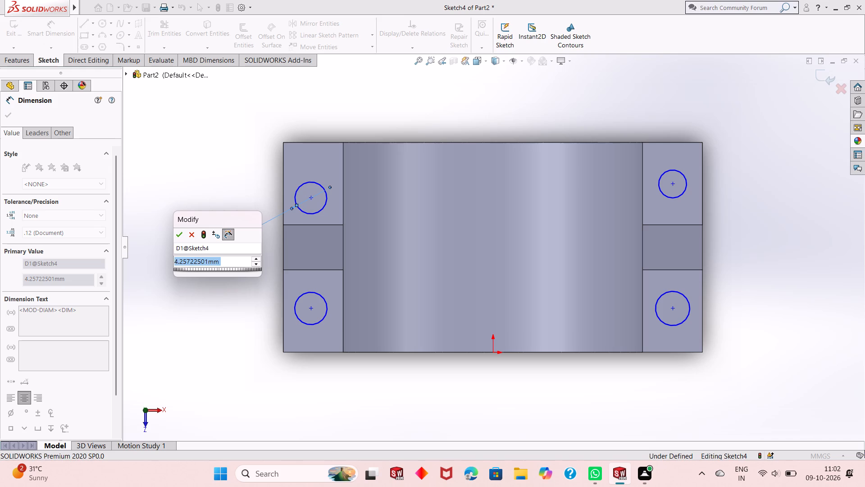
pyautogui.press('4')
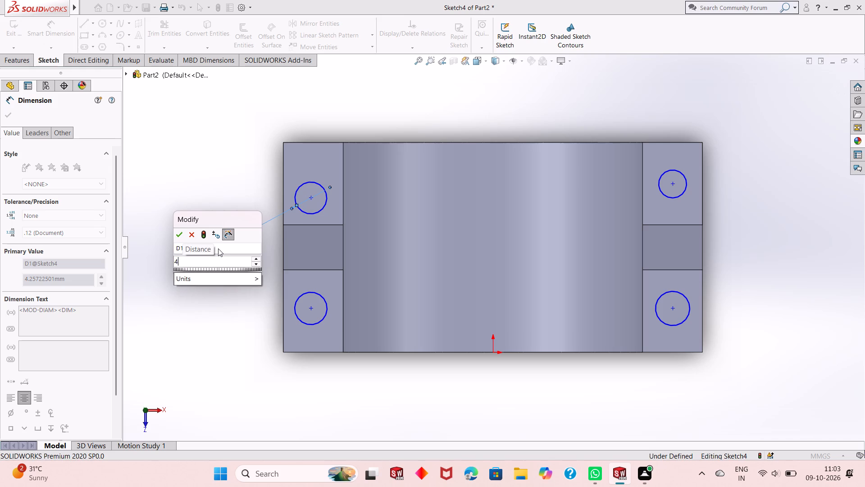
pyautogui.press('Return')
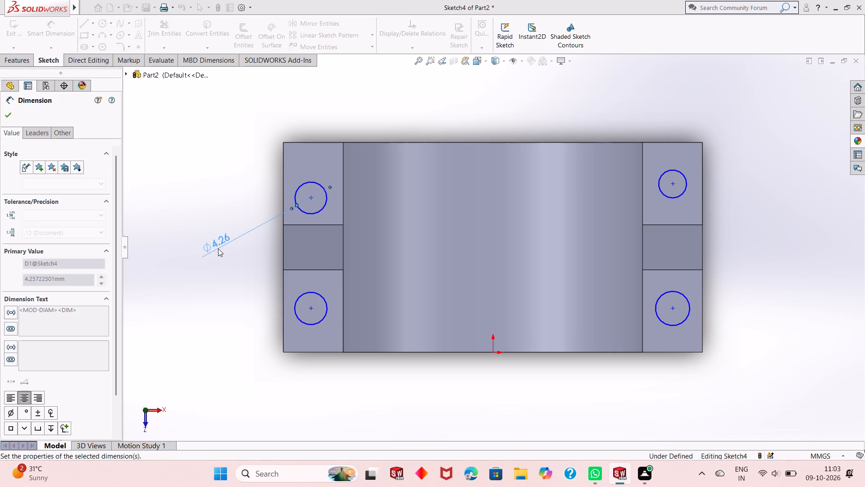
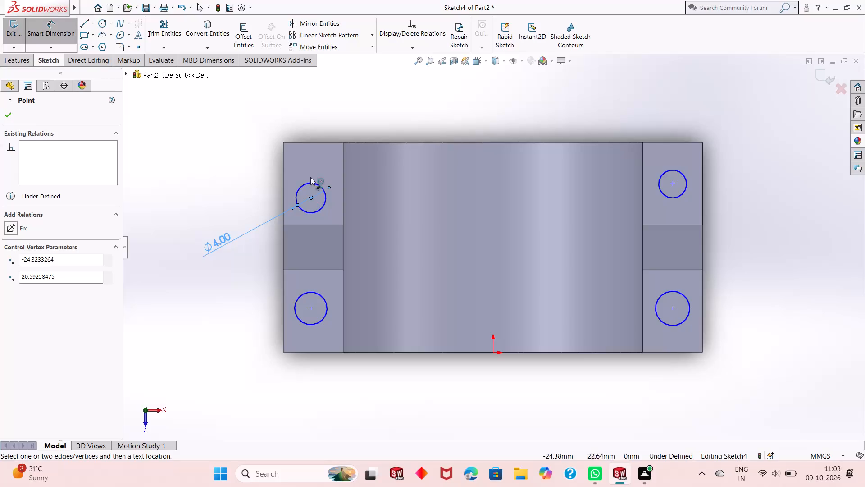
# Apply an Equal relation to all four circles on the feet.
pyautogui.press('Escape')
pyautogui.press('Escape')
pyautogui.press('Escape')
pyautogui.press('Escape')
pyautogui.click(305, 183)
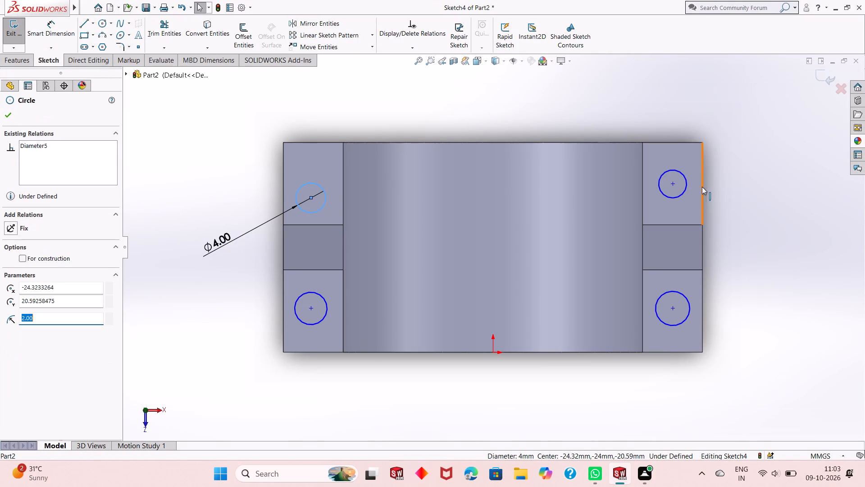
pyautogui.keyDown('ctrl'); pyautogui.click(681, 197); pyautogui.keyUp('ctrl')
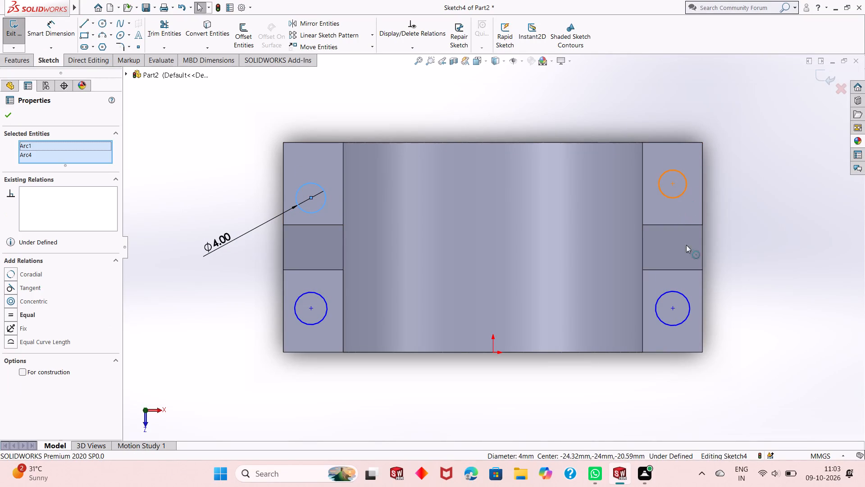
pyautogui.keyDown('ctrl'); pyautogui.click(686, 298); pyautogui.keyUp('ctrl')
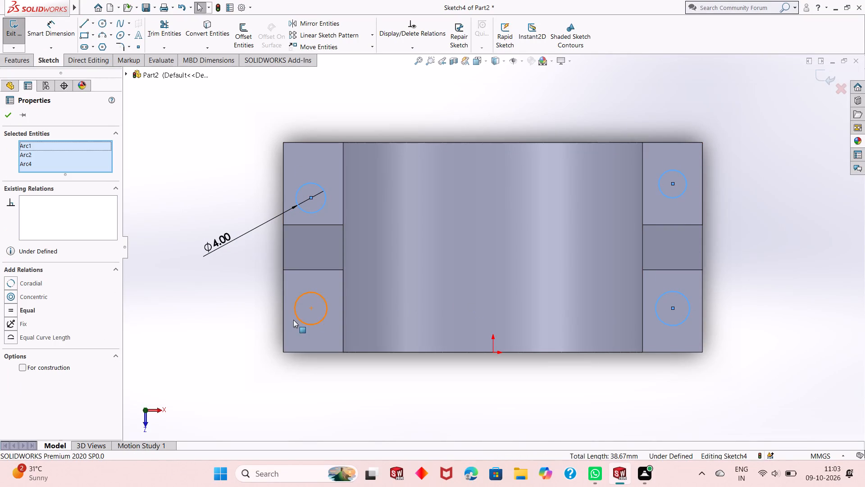
pyautogui.keyDown('ctrl'); pyautogui.click(304, 322); pyautogui.keyUp('ctrl')
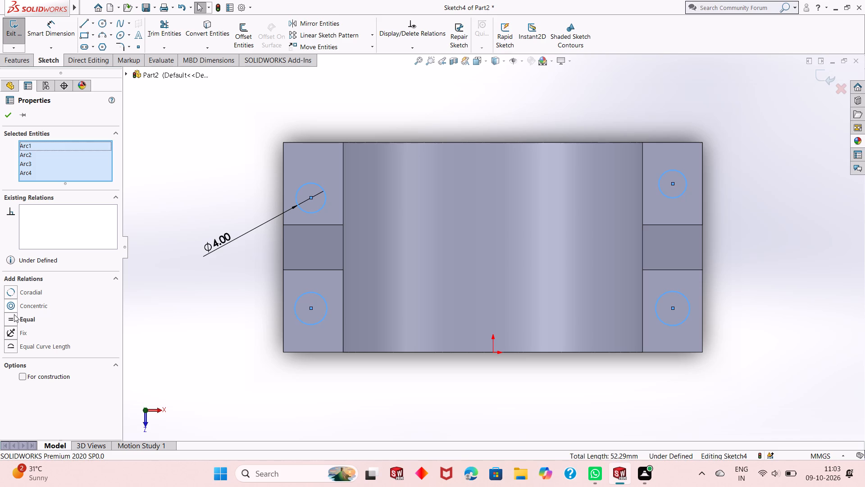
pyautogui.click(7, 320)
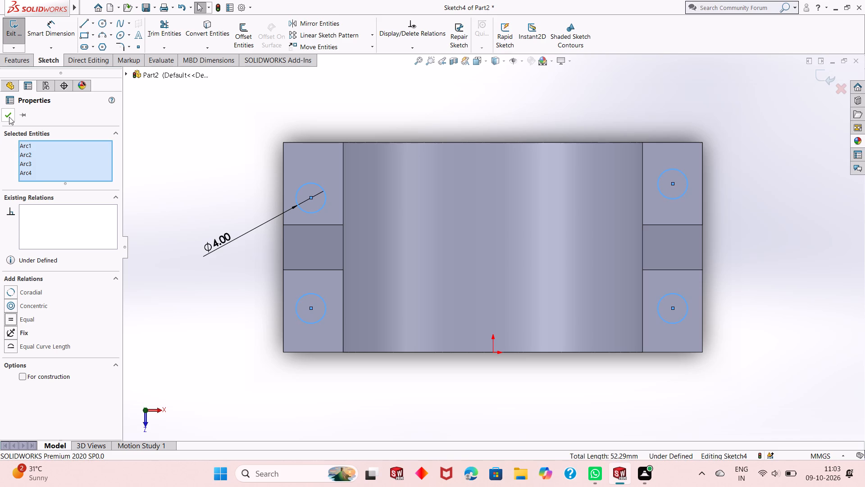
pyautogui.click(9, 117)
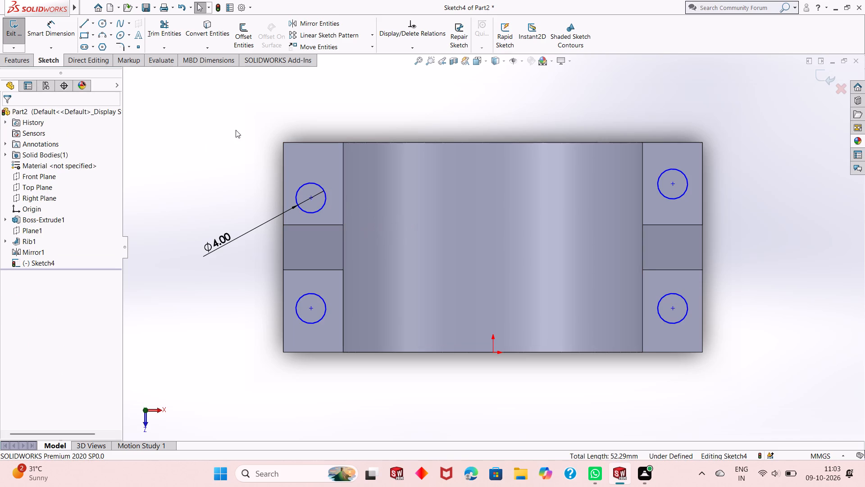
# Locate the left foot's rear circle centre 4 mm from the outer side edge and 5.5 mm from the rear edge.
pyautogui.click(64, 35)
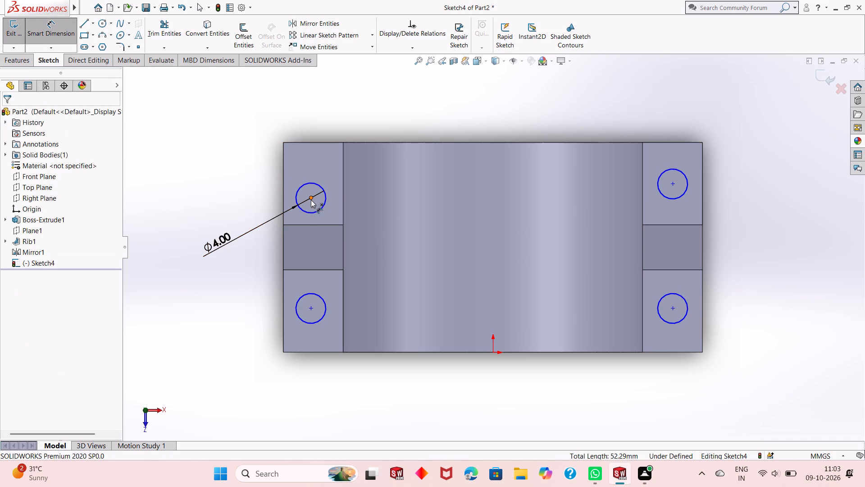
pyautogui.click(311, 200)
pyautogui.click(284, 181)
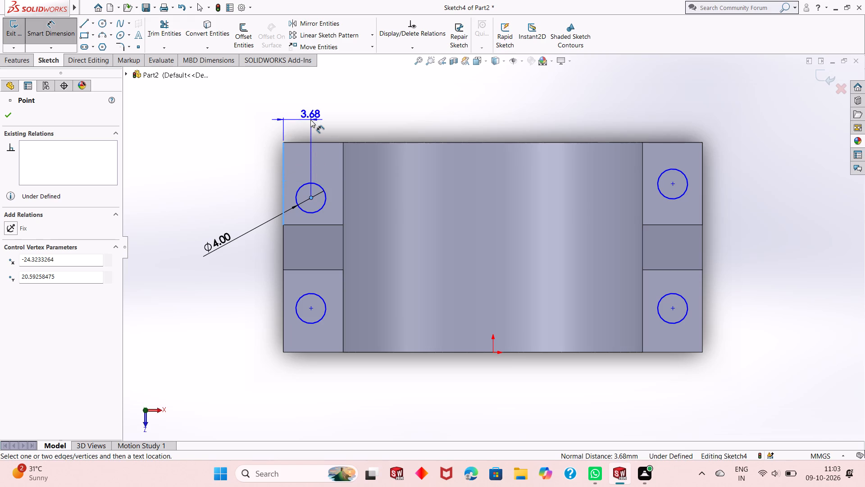
pyautogui.click(310, 119)
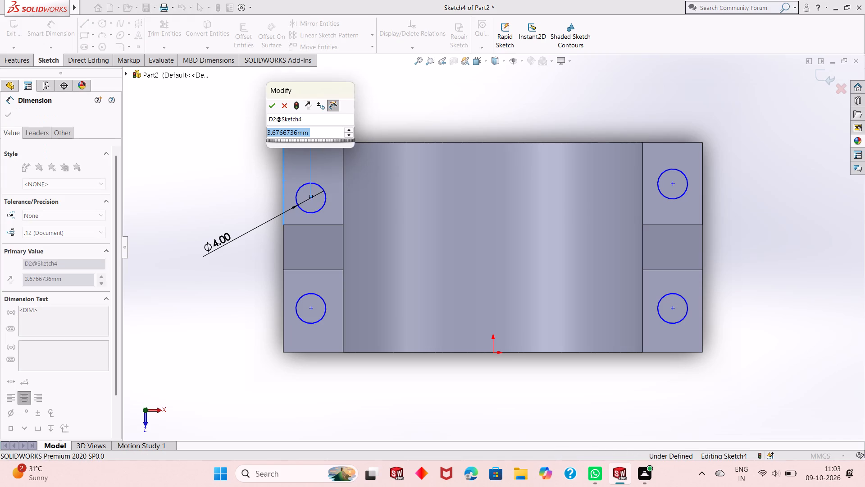
pyautogui.press('4')
pyautogui.press('Return')
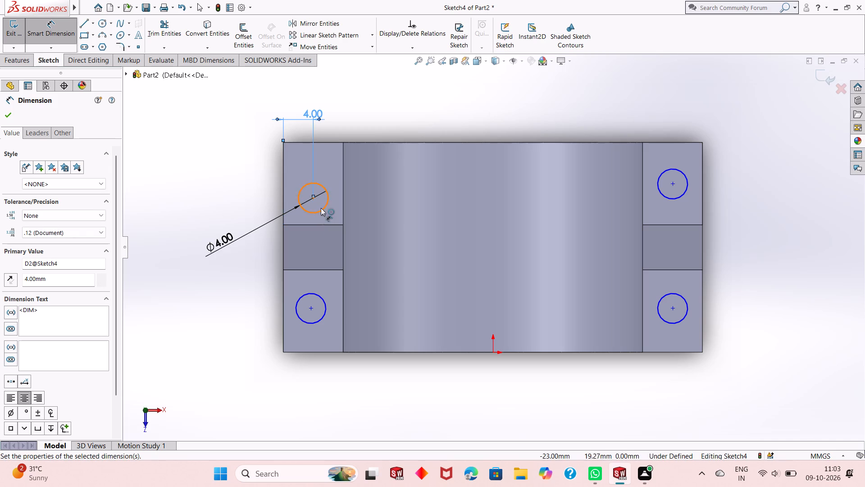
pyautogui.click(312, 199)
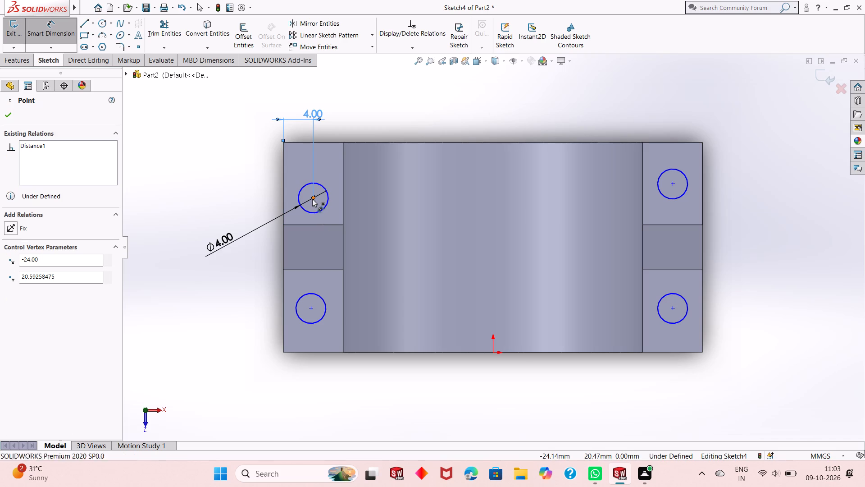
pyautogui.click(337, 142)
pyautogui.click(227, 148)
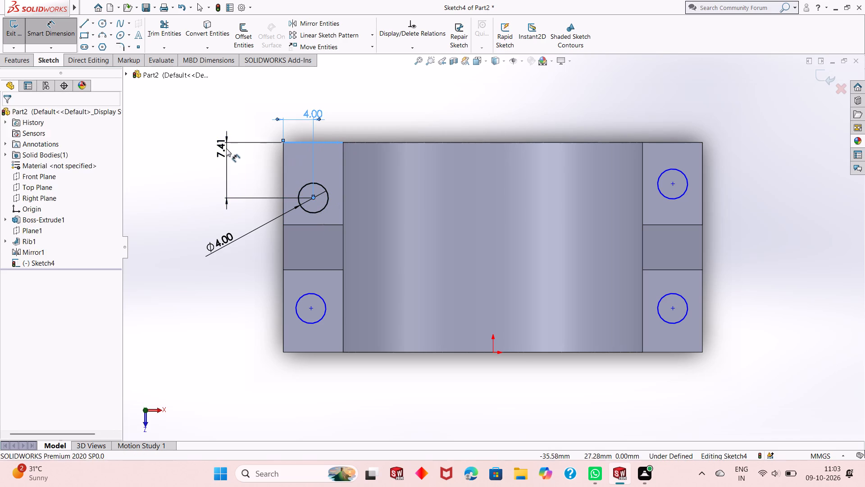
pyautogui.write('5.5')
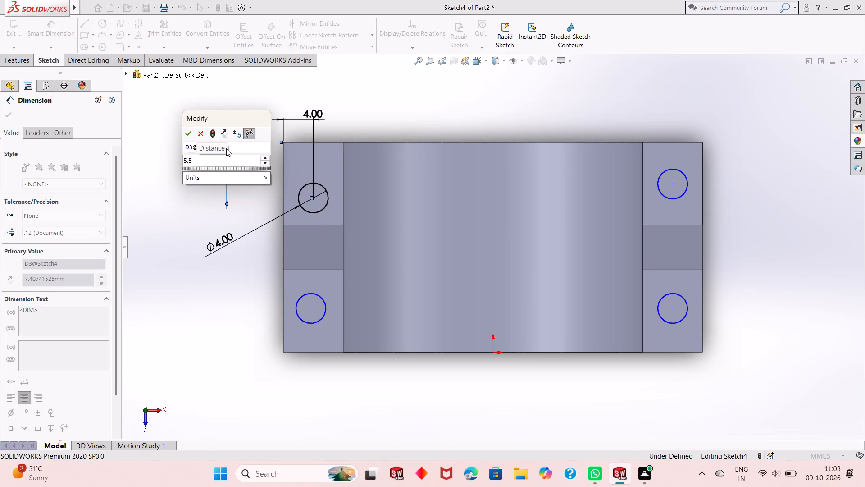
pyautogui.press('Return')
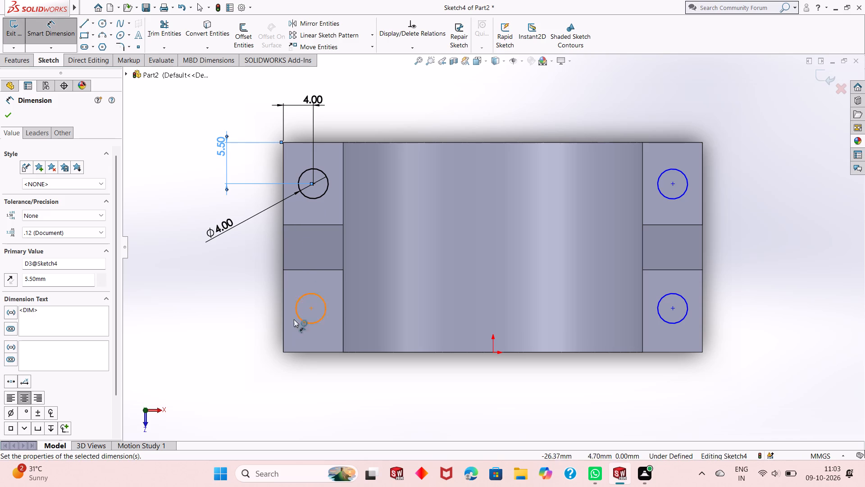
pyautogui.press('Escape')
pyautogui.press('Escape')
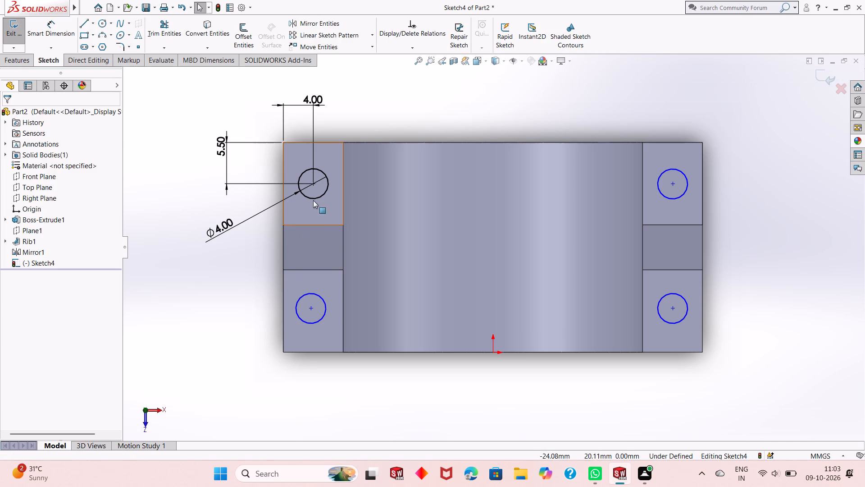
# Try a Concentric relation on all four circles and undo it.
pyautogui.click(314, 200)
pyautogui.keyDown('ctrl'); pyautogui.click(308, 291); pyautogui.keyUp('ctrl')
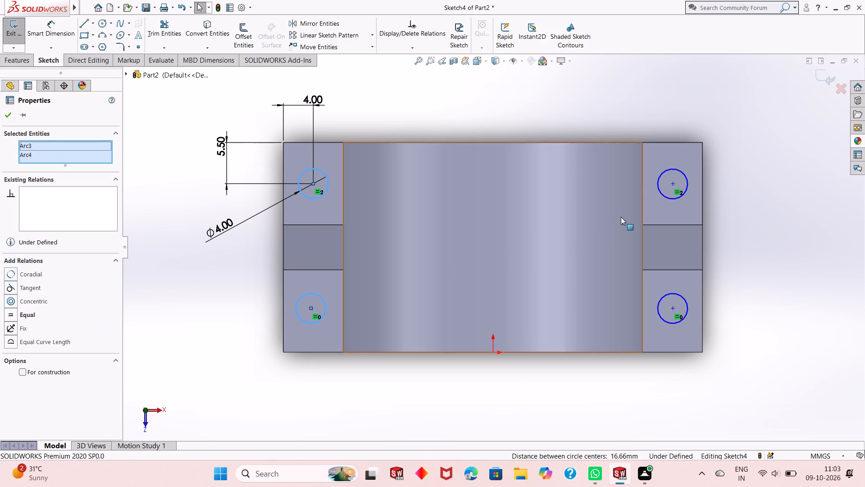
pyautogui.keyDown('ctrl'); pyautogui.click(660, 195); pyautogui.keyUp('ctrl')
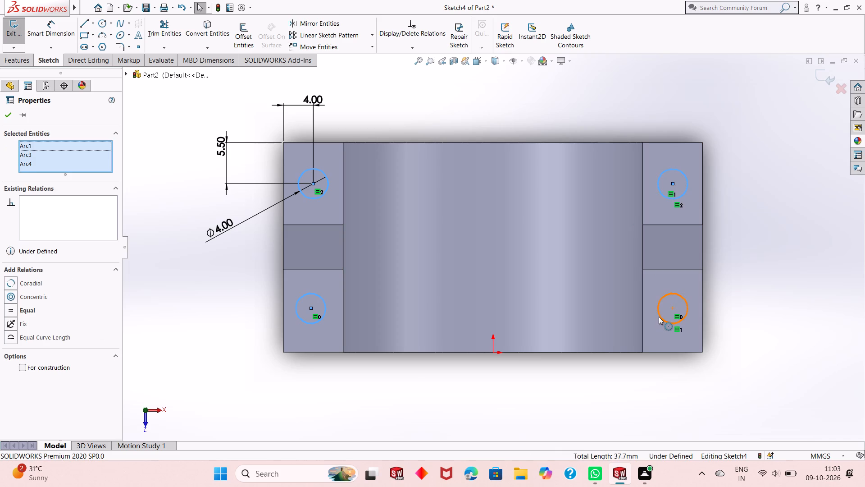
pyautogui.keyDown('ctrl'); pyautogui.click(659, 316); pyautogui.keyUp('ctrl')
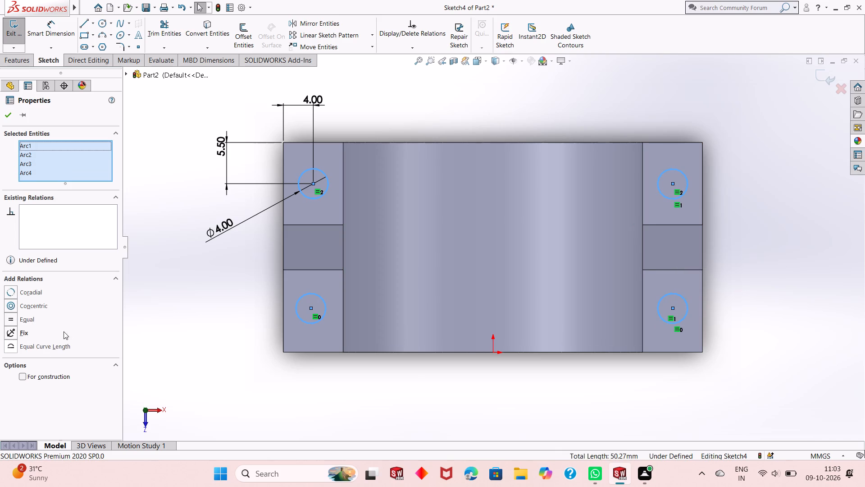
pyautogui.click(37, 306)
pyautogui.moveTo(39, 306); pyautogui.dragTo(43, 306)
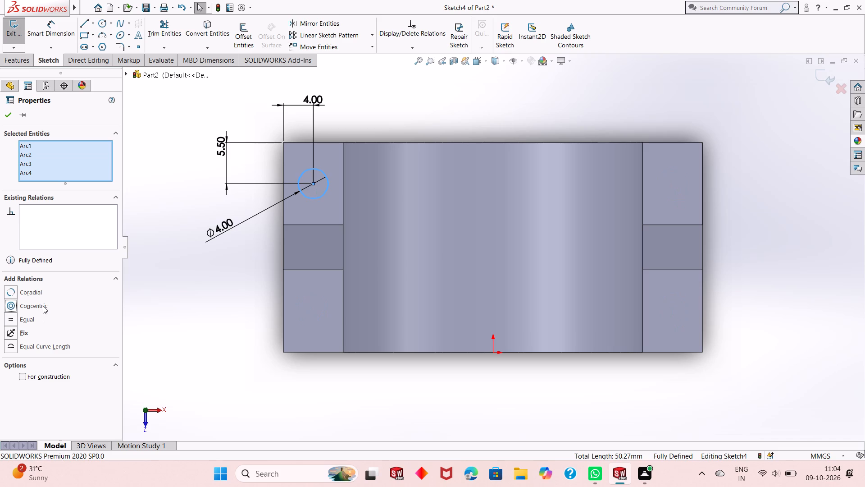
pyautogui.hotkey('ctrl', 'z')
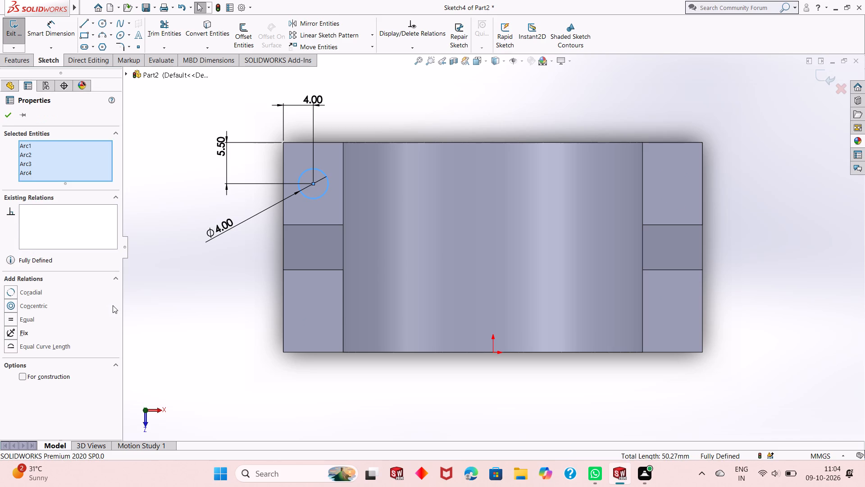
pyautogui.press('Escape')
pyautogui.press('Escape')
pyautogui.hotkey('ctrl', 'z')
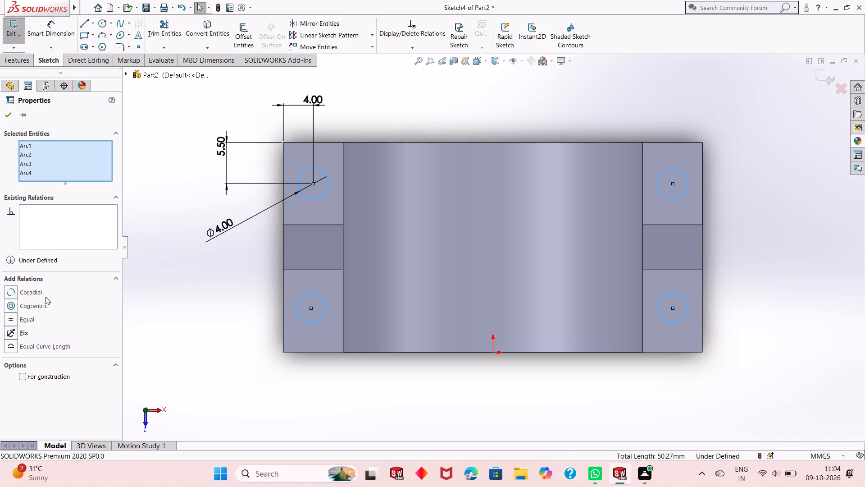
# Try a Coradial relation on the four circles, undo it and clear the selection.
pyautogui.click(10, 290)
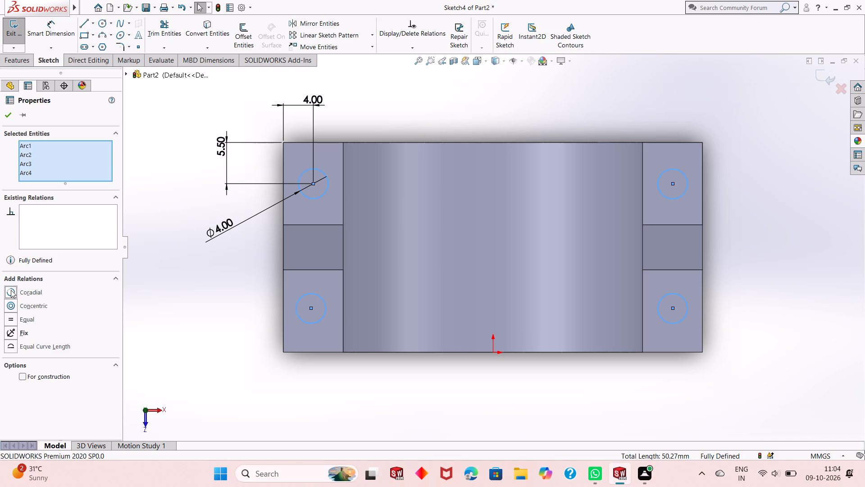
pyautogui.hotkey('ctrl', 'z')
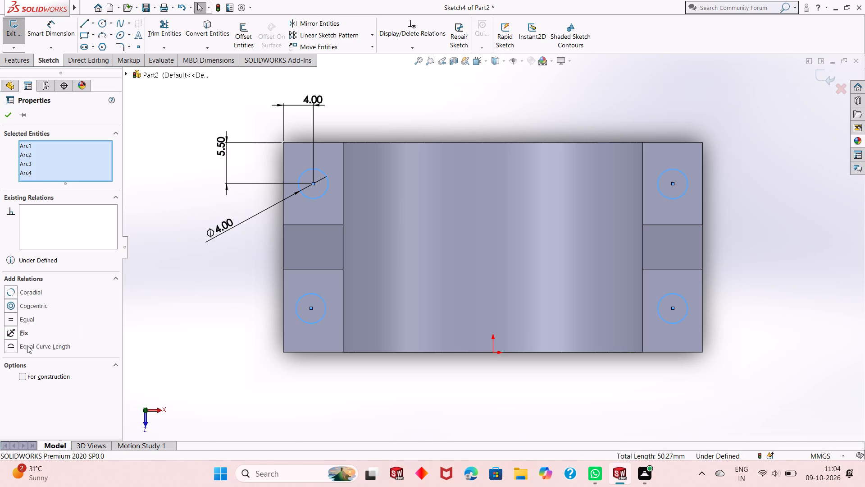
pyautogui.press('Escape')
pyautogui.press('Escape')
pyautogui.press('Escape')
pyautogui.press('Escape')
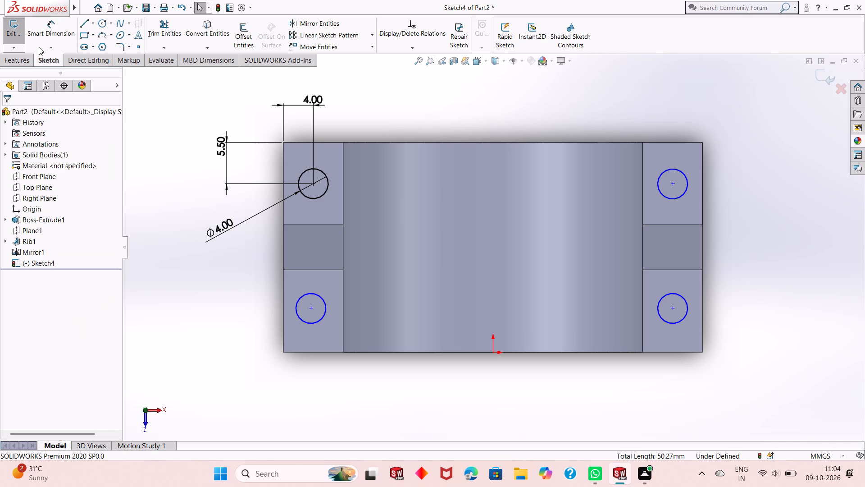
# Locate the left foot's front circle centre 4 mm from the outer side edge and 5.5 mm from the front edge.
pyautogui.click(58, 30)
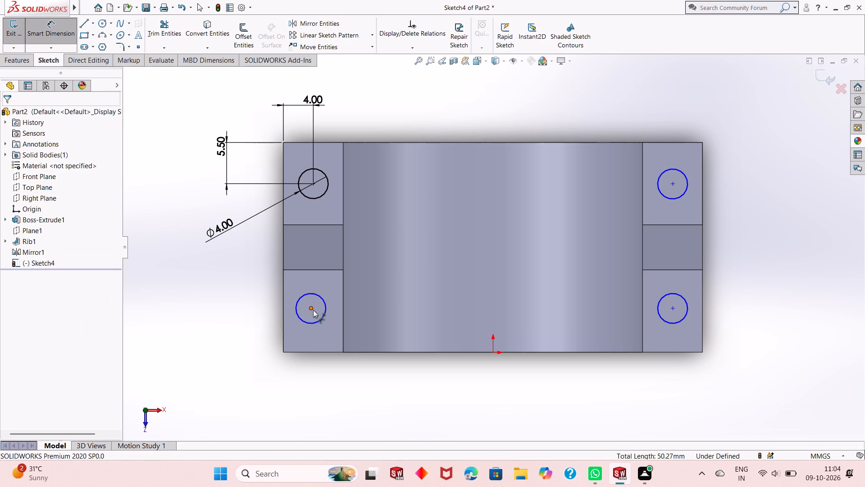
pyautogui.click(313, 310)
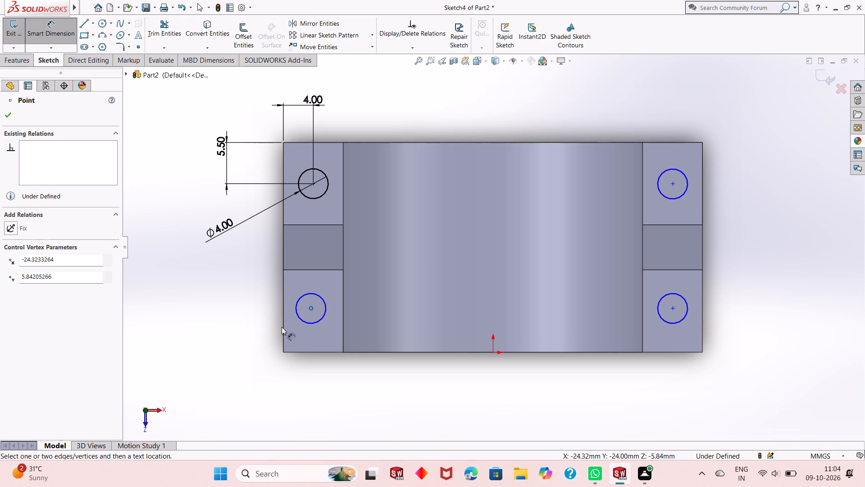
pyautogui.click(283, 328)
pyautogui.click(279, 370)
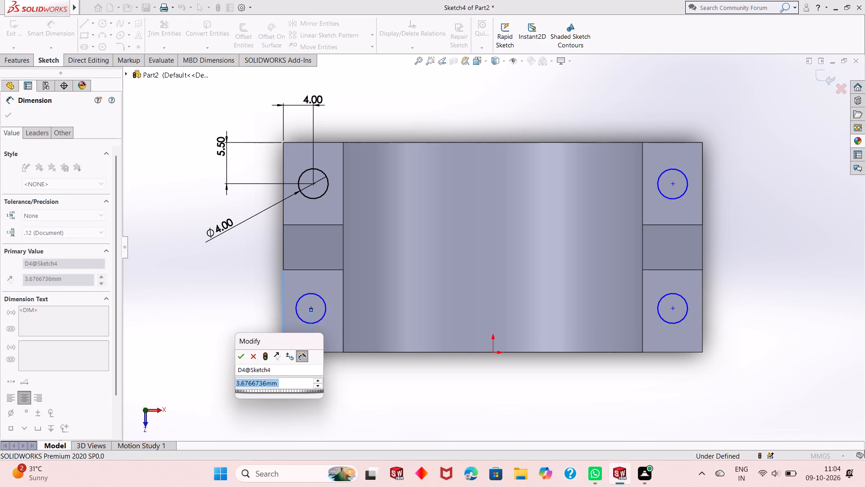
pyautogui.press('4')
pyautogui.press('Return')
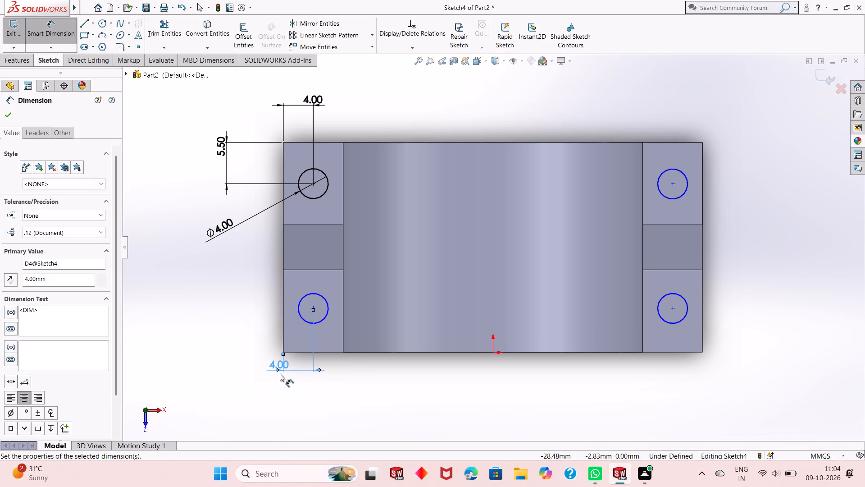
pyautogui.click(315, 308)
pyautogui.click(324, 351)
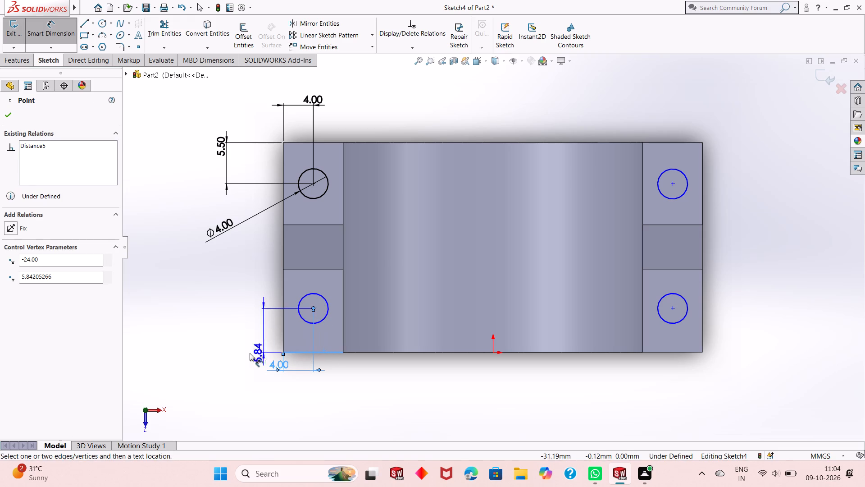
pyautogui.click(248, 353)
pyautogui.write('5.')
pyautogui.press('5')
pyautogui.press('Return')
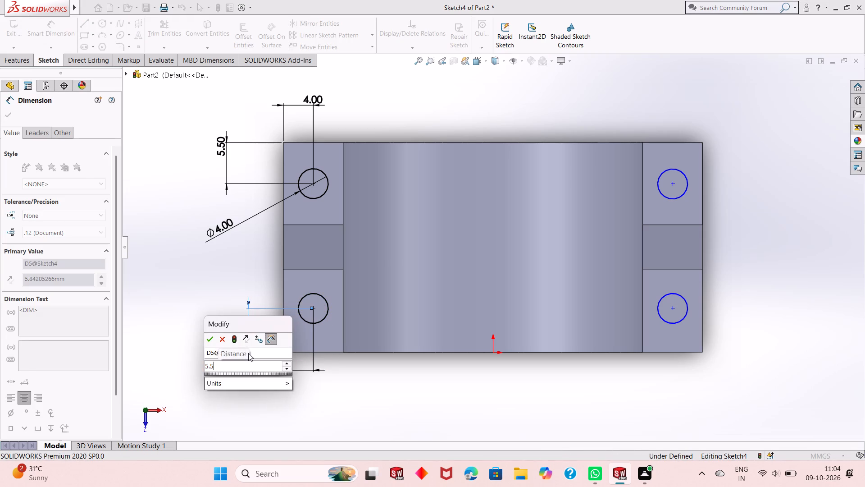
# Locate the right foot's front circle centre 5.5 mm from the front edge and 4 mm from the outer side edge.
pyautogui.click(673, 310)
pyautogui.click(668, 351)
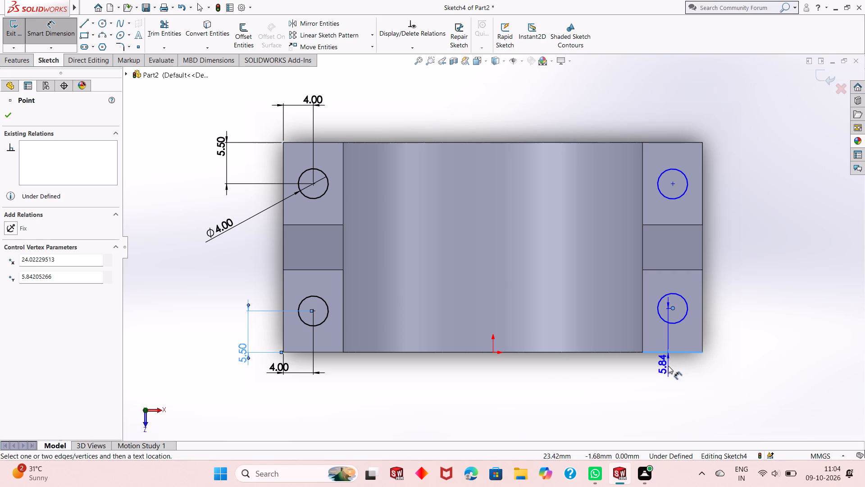
pyautogui.click(672, 392)
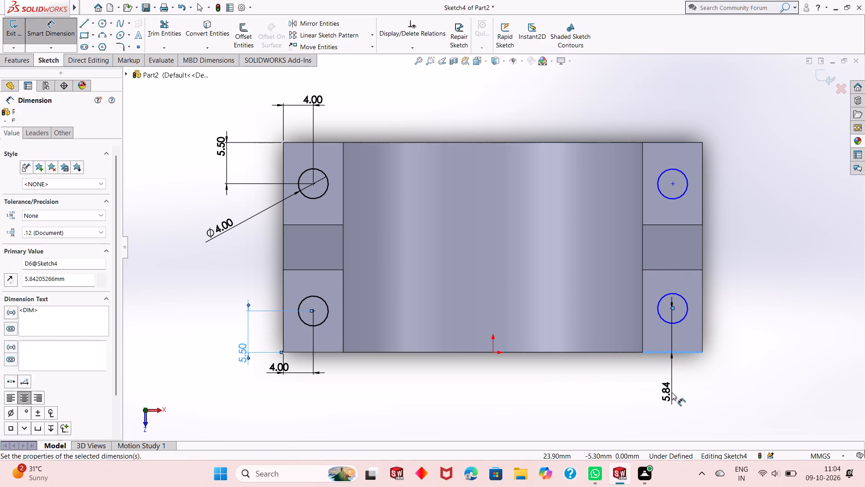
pyautogui.write('5.5')
pyautogui.press('Return')
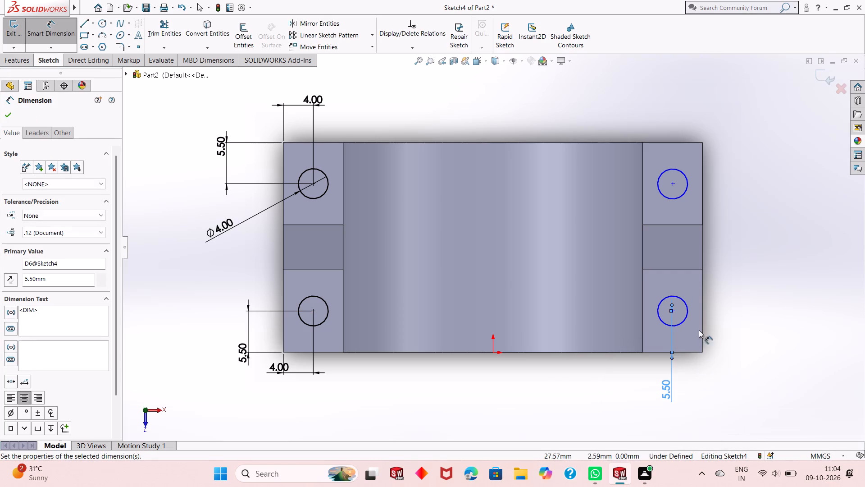
pyautogui.click(675, 312)
pyautogui.click(702, 340)
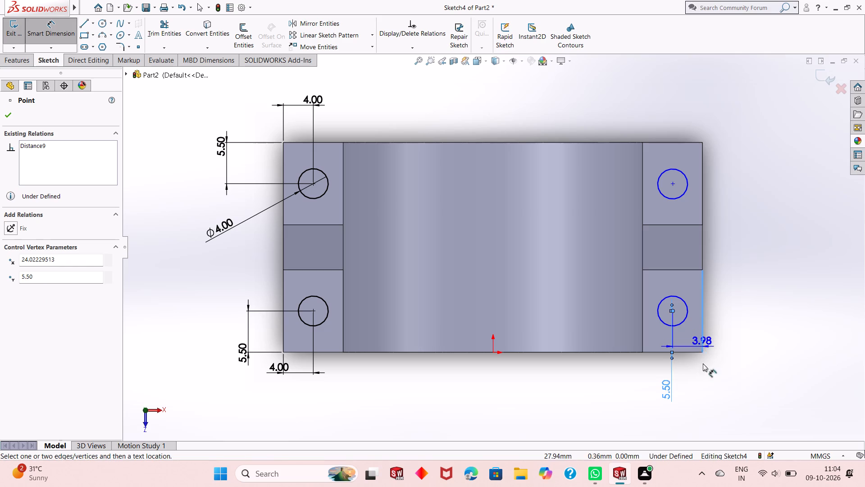
pyautogui.click(742, 375)
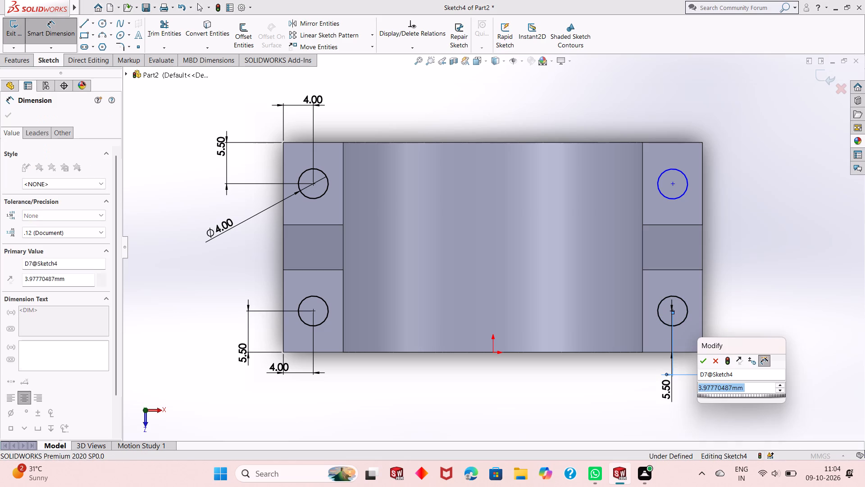
pyautogui.press('4')
pyautogui.press('Return')
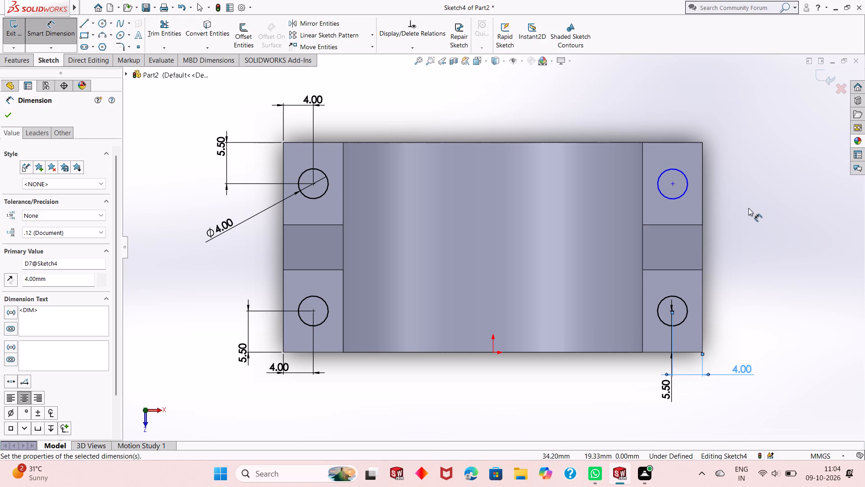
# Locate the right foot's rear circle centre 4 mm from the outer side edge and 5.5 mm from the rear edge.
pyautogui.click(672, 184)
pyautogui.click(704, 181)
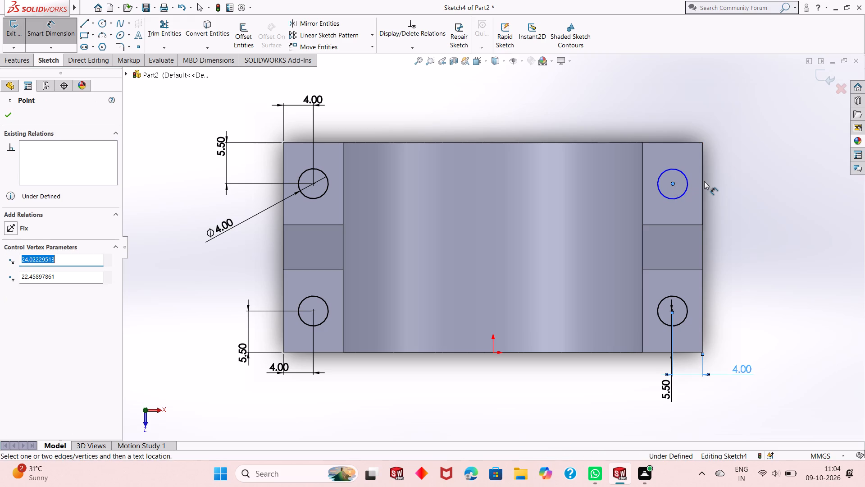
pyautogui.click(702, 178)
pyautogui.click(713, 99)
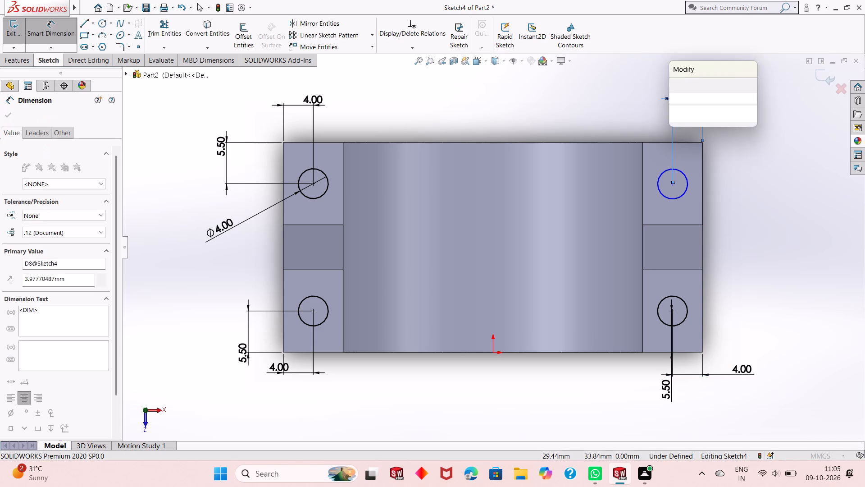
pyautogui.press('4')
pyautogui.press('Return')
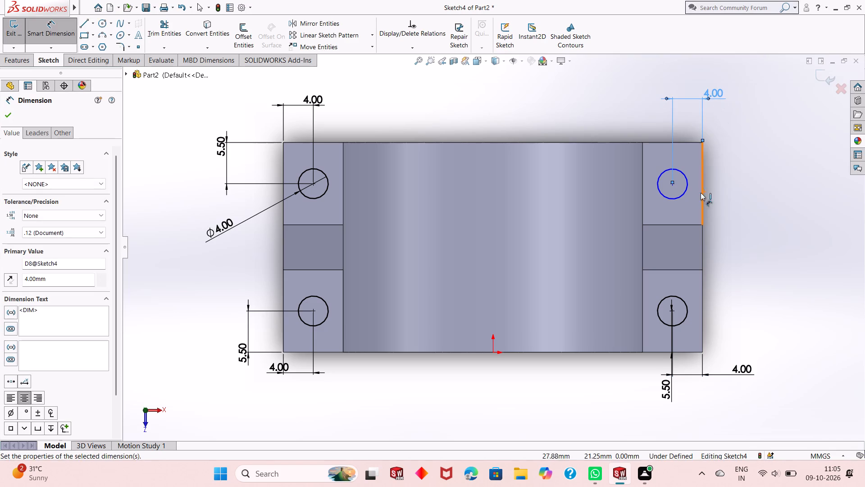
pyautogui.click(674, 187)
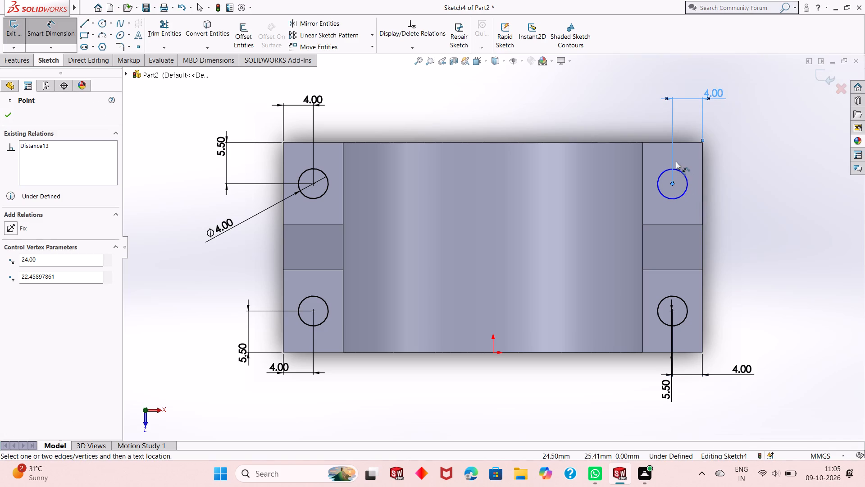
pyautogui.click(693, 142)
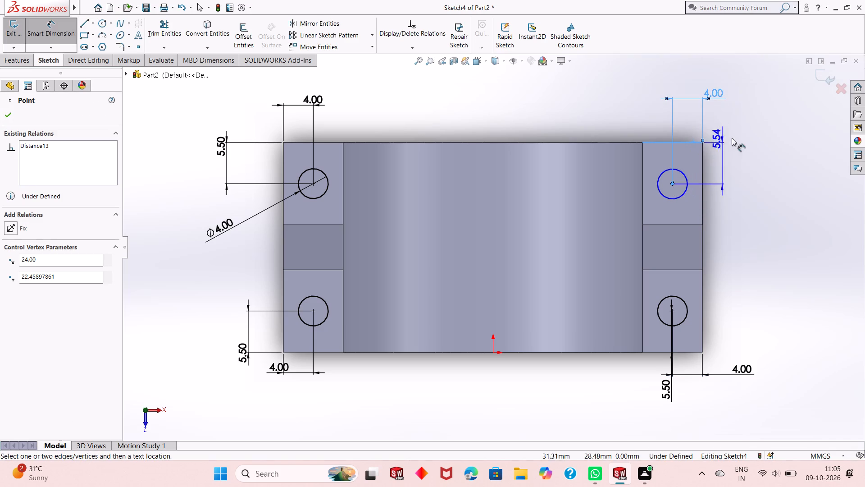
pyautogui.click(753, 131)
pyautogui.write('5.5')
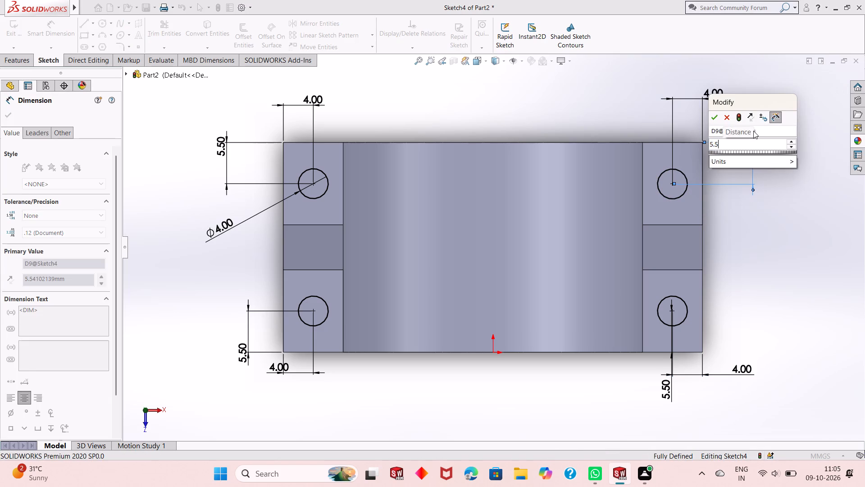
pyautogui.press('Return')
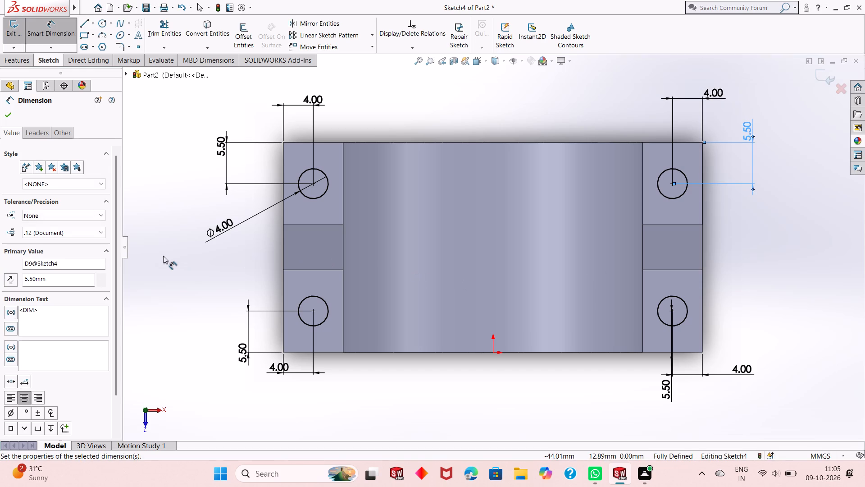
pyautogui.rightClick(163, 256)
pyautogui.click(192, 285)
# Cut the four circles through the feet with a Blind Extruded Cut 28 mm deep.
pyautogui.scroll(2, 469, 262)
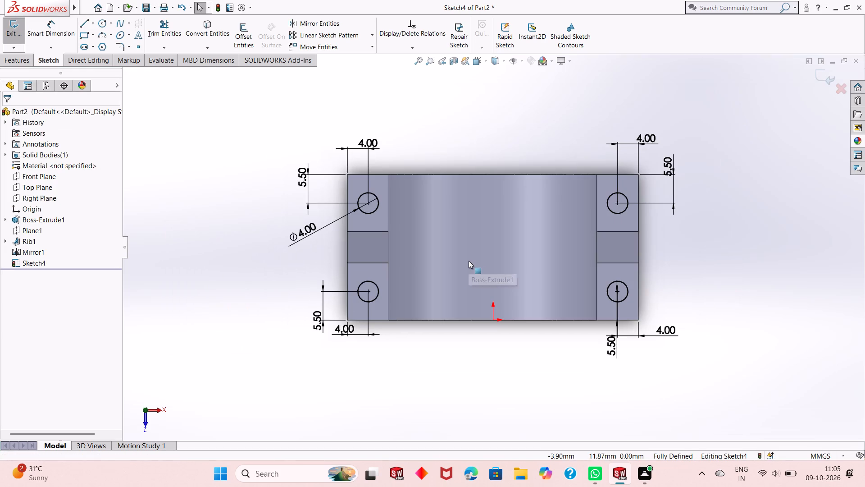
pyautogui.moveTo(503, 349); pyautogui.dragTo(503, 284, button='middle')
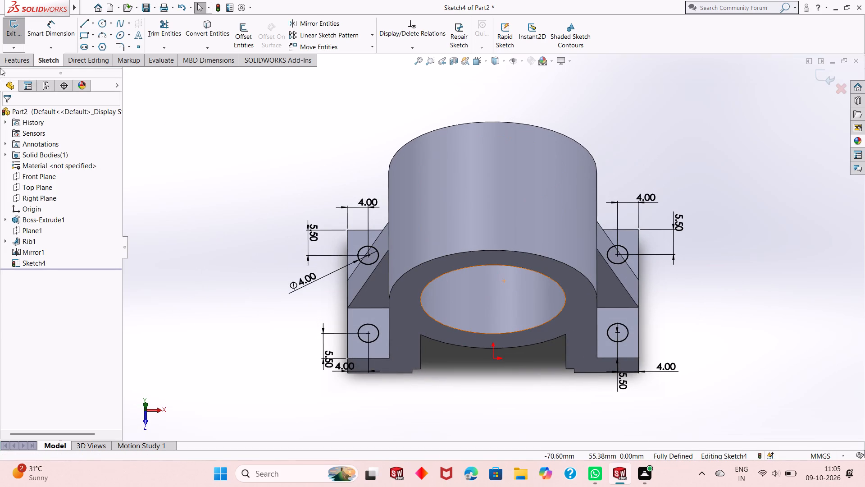
pyautogui.click(24, 60)
pyautogui.click(160, 41)
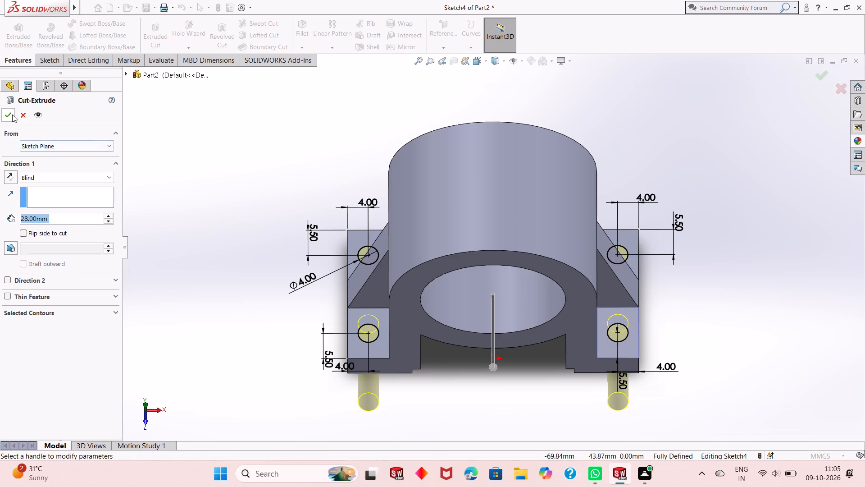
pyautogui.click(12, 115)
pyautogui.click(269, 217)
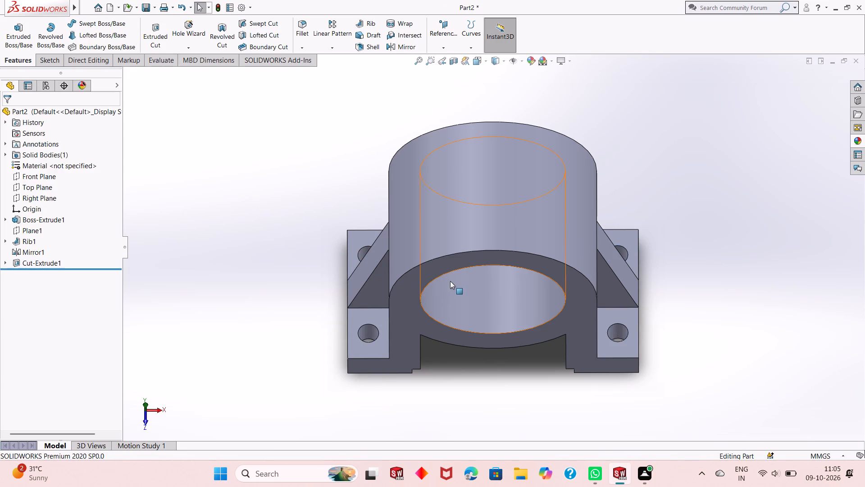
# Examine the bracket's mounting holes, ribs and bore from several angles.
pyautogui.scroll(-2, 454, 276)
pyautogui.moveTo(498, 398); pyautogui.dragTo(473, 397, button='middle')
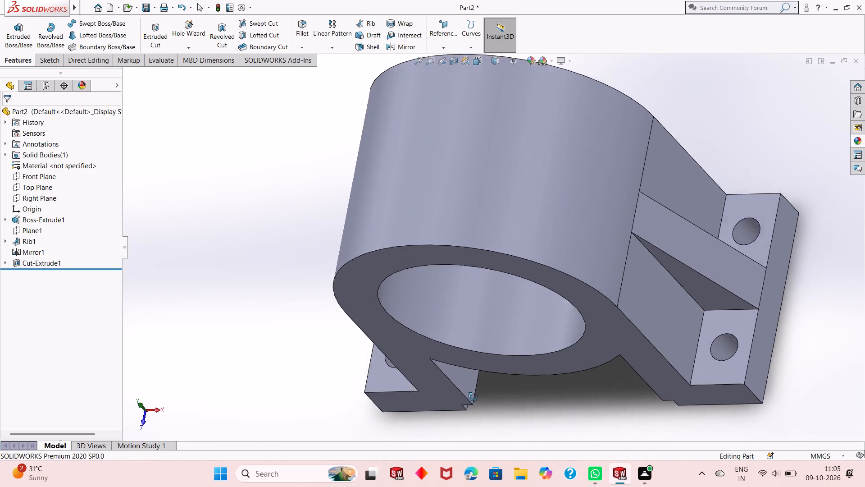
pyautogui.moveTo(473, 397); pyautogui.dragTo(519, 281, button='middle')
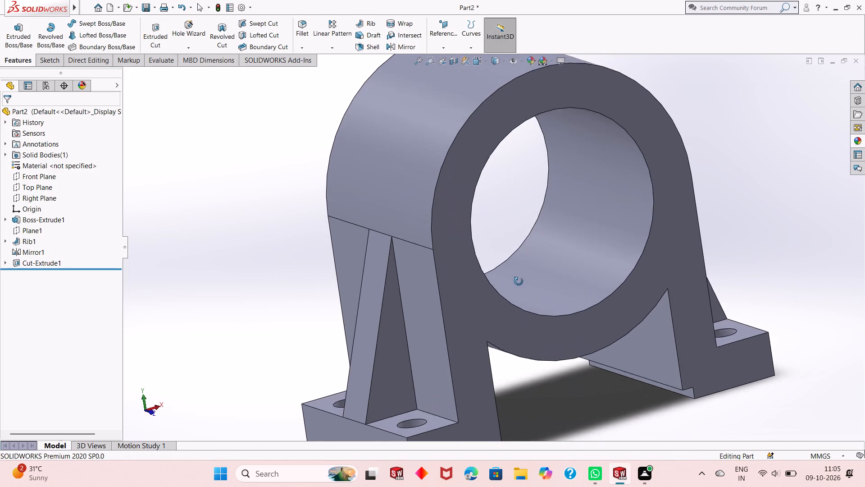
pyautogui.moveTo(519, 281); pyautogui.dragTo(518, 306, button='middle')
pyautogui.scroll(3, 516, 325)
pyautogui.moveTo(578, 349); pyautogui.dragTo(617, 346, button='middle')
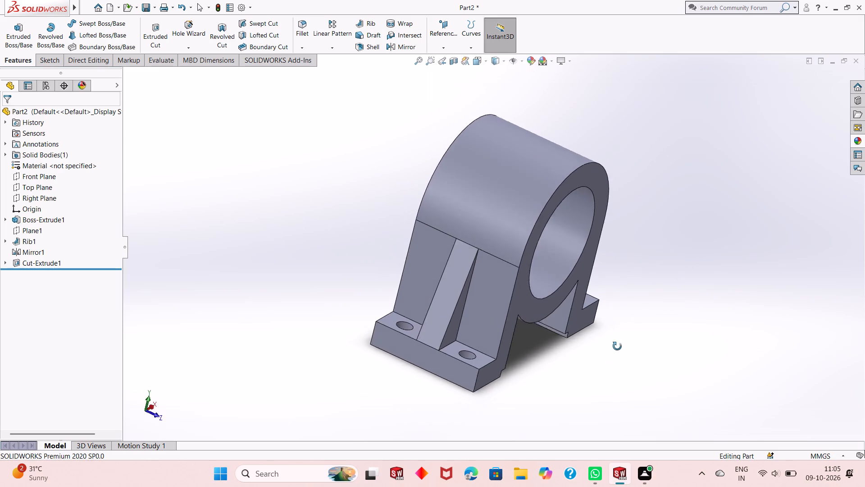
pyautogui.moveTo(617, 346); pyautogui.dragTo(535, 323, button='middle')
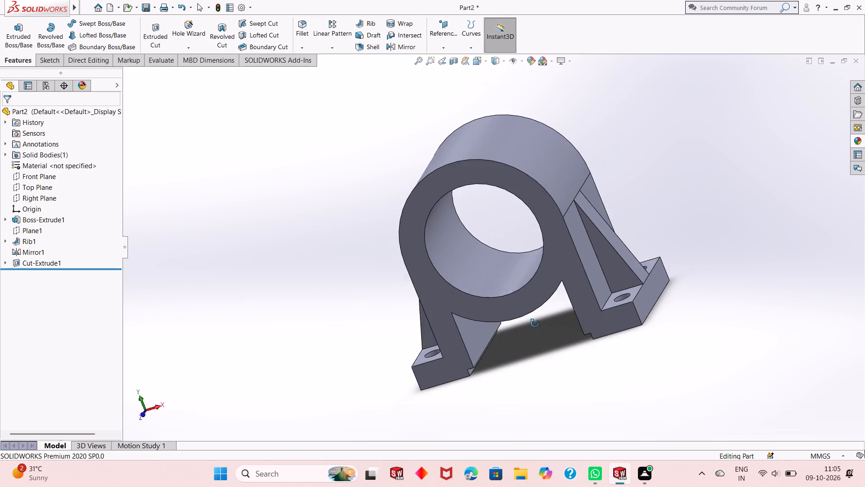
pyautogui.moveTo(535, 323); pyautogui.dragTo(555, 290, button='middle')
pyautogui.scroll(-3, 554, 159)
pyautogui.moveTo(485, 333); pyautogui.dragTo(492, 345, button='middle')
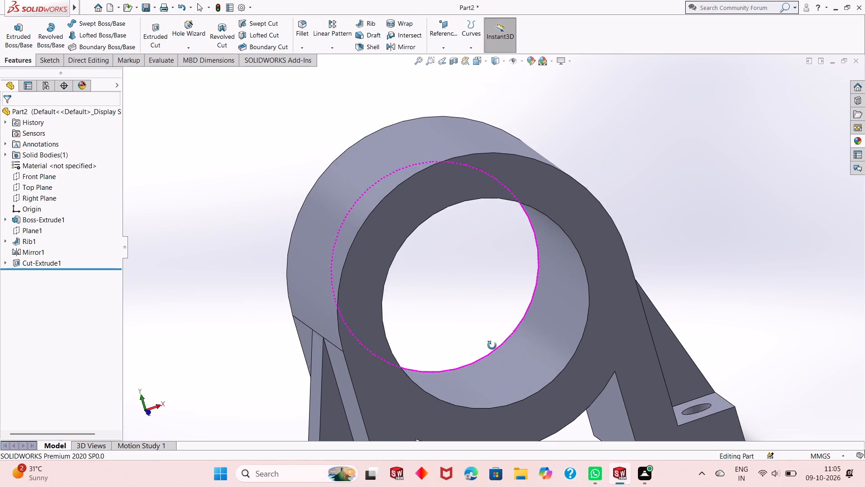
pyautogui.moveTo(492, 345); pyautogui.dragTo(493, 346, button='middle')
pyautogui.scroll(2, 493, 348)
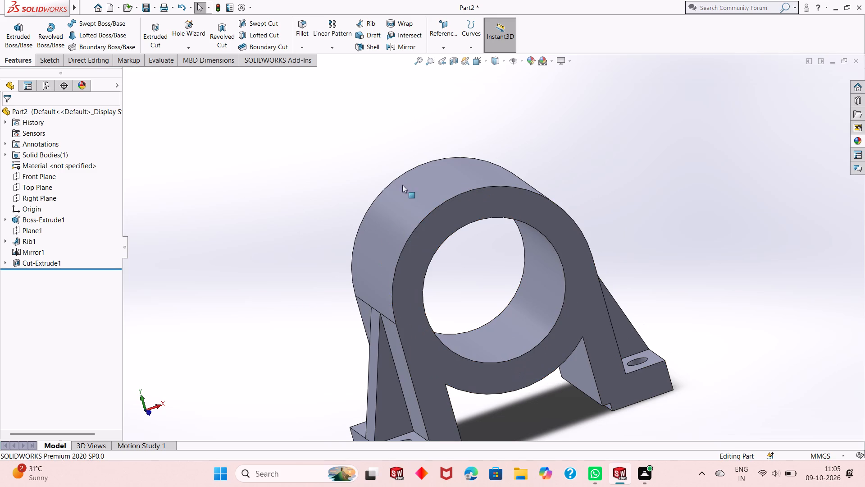
# Create a reference plane offset 0 mm from the Right Plane.
pyautogui.click(49, 194)
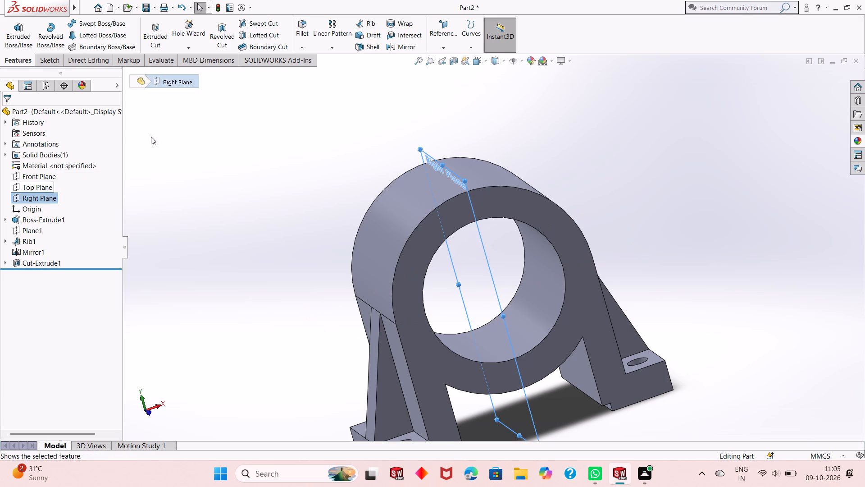
pyautogui.click(446, 33)
pyautogui.click(455, 56)
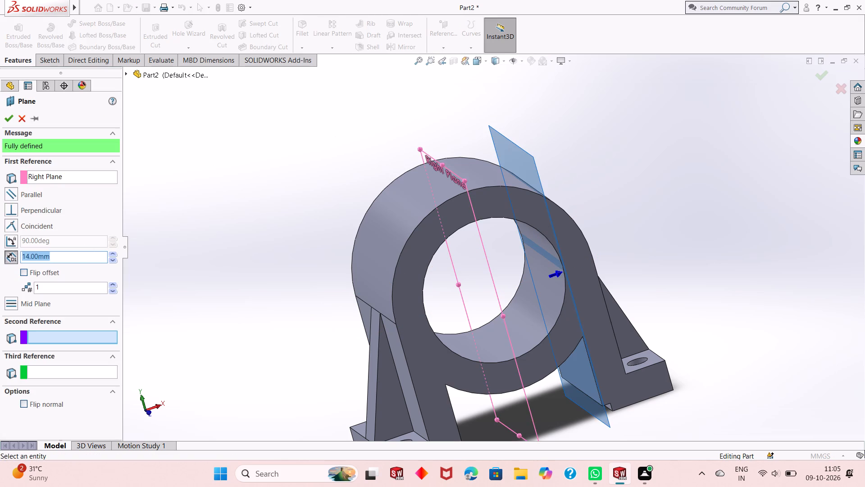
pyautogui.press('0')
pyautogui.press('Return')
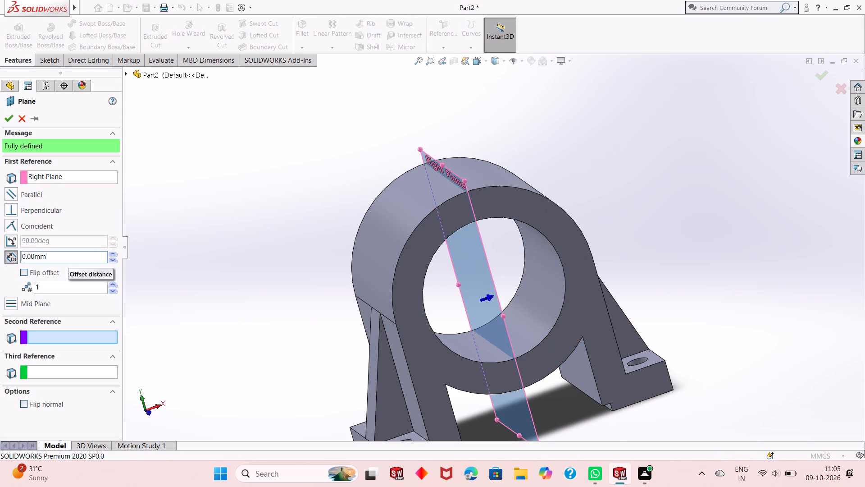
pyautogui.click(13, 115)
# Enlarge the new plane's displayed border beyond the body at the top, front and rear.
pyautogui.moveTo(588, 338); pyautogui.dragTo(658, 249, button='middle')
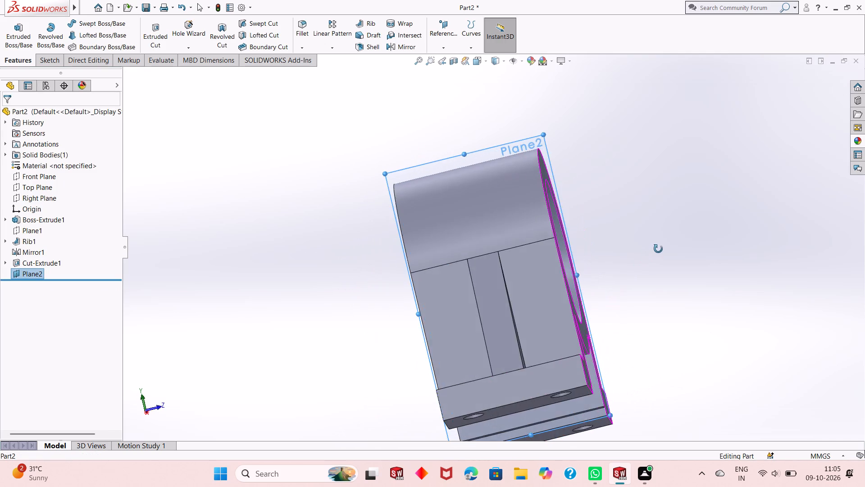
pyautogui.moveTo(658, 249); pyautogui.dragTo(671, 286, button='middle')
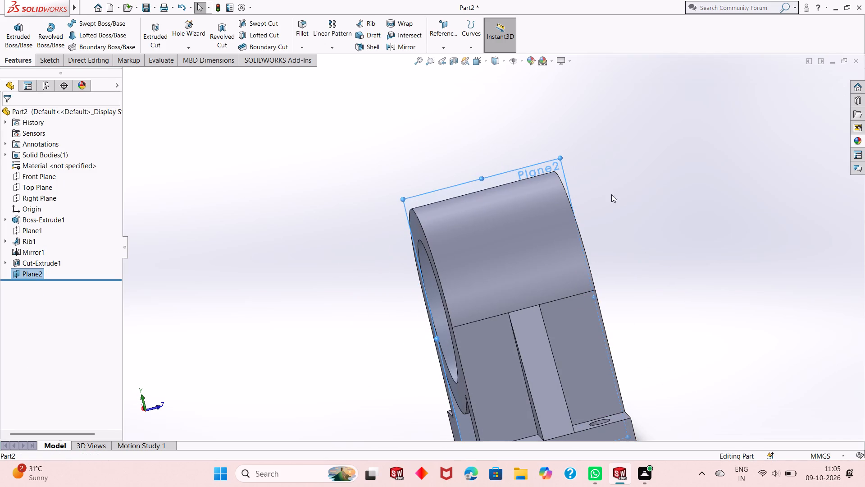
pyautogui.moveTo(479, 177); pyautogui.dragTo(472, 159)
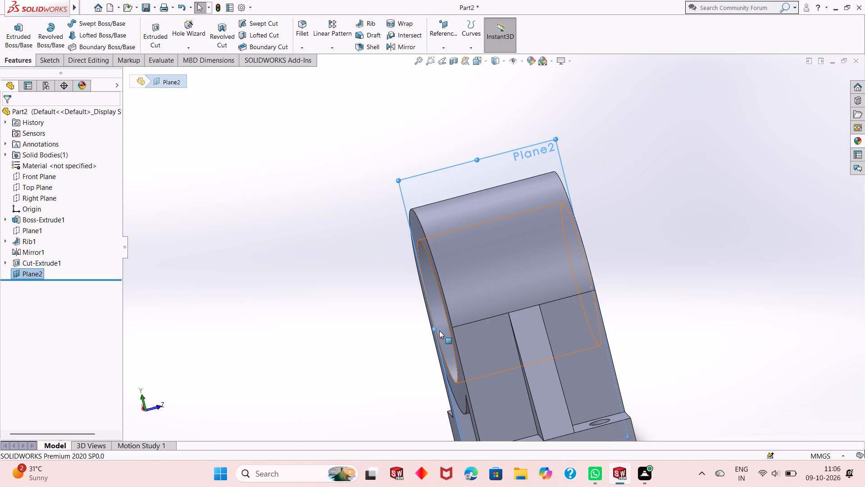
pyautogui.moveTo(435, 331); pyautogui.dragTo(418, 331)
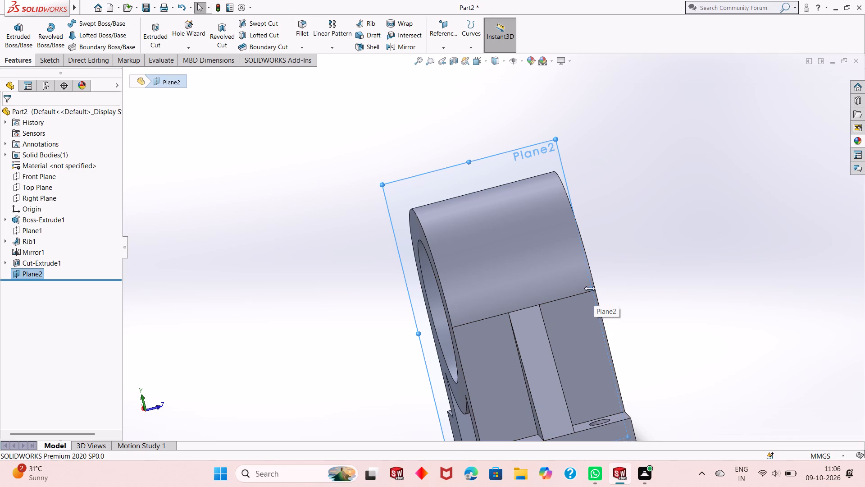
pyautogui.moveTo(589, 288); pyautogui.dragTo(605, 283)
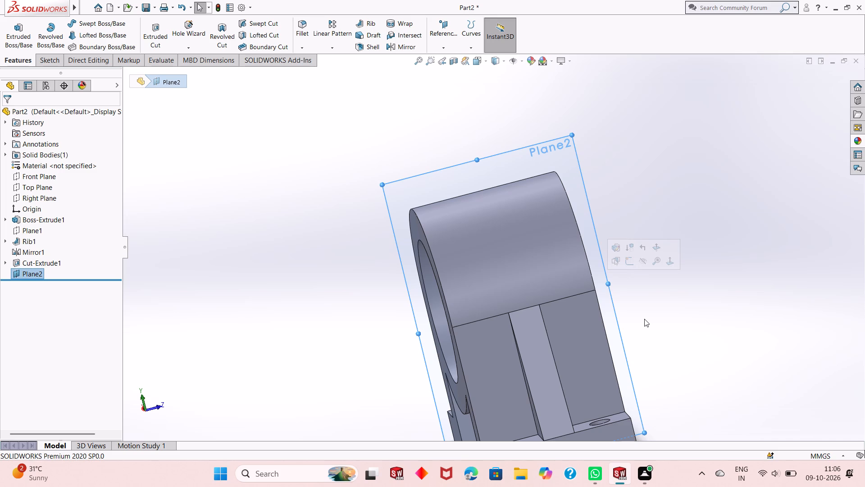
pyautogui.press('Escape')
# Examine the whole bracket together with the enlarged reference plane from several angles.
pyautogui.scroll(1, 572, 305)
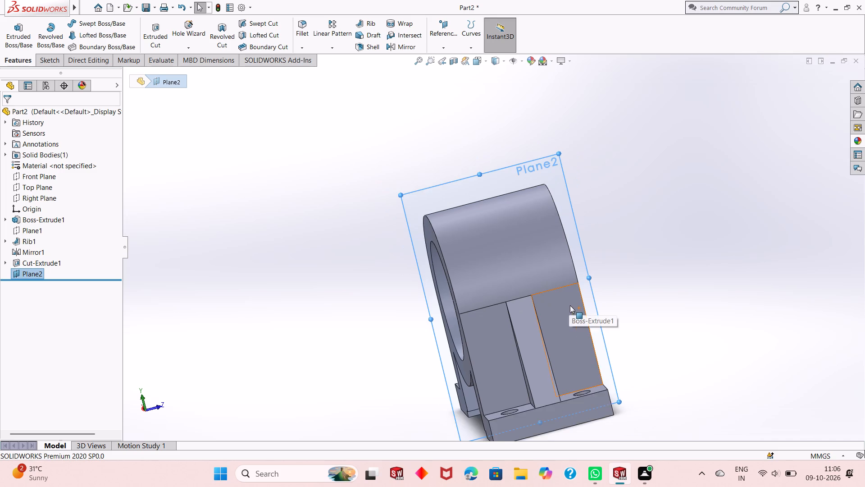
pyautogui.scroll(2, 570, 305)
pyautogui.scroll(1, 569, 268)
pyautogui.moveTo(574, 264); pyautogui.dragTo(577, 270, button='middle')
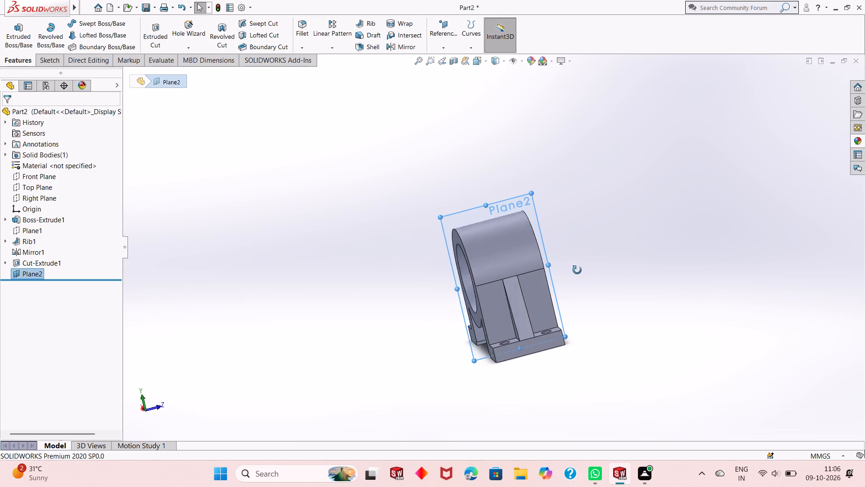
pyautogui.moveTo(577, 270); pyautogui.dragTo(589, 278, button='middle')
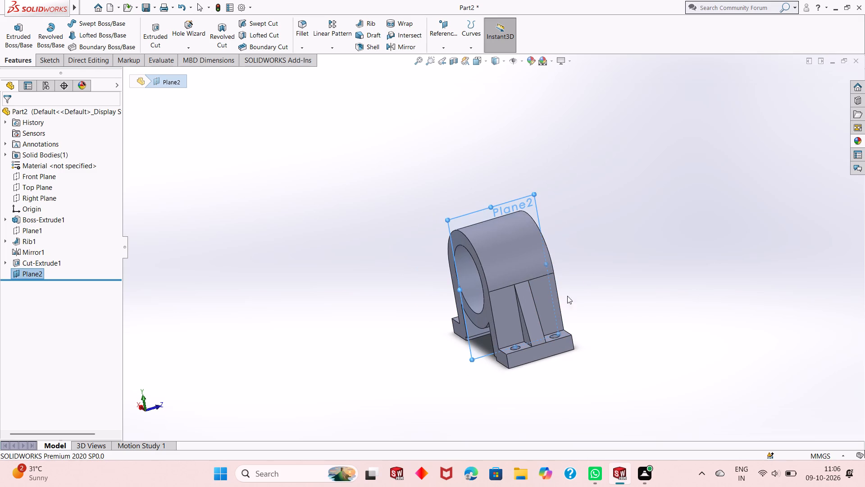
pyautogui.scroll(-2, 558, 296)
pyautogui.scroll(1, 531, 295)
pyautogui.moveTo(612, 286); pyautogui.dragTo(600, 302, button='middle')
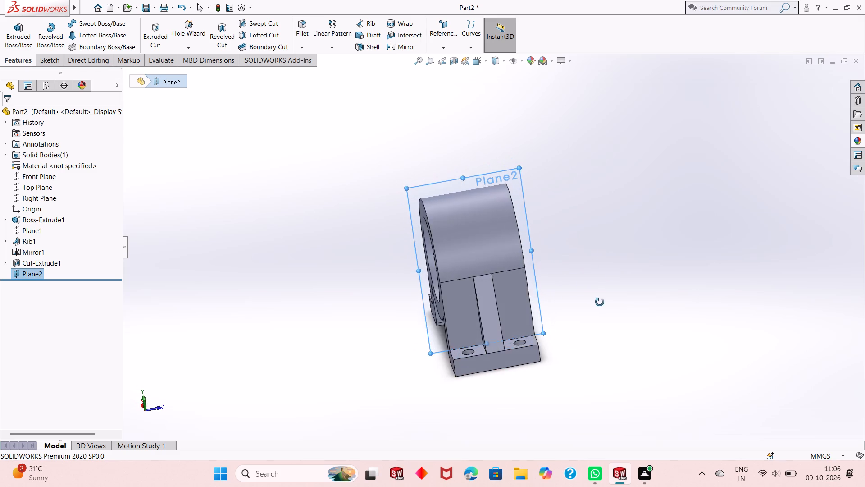
# Examine the bracket's curved top, bore and ribbed side together with the central reference plane.
pyautogui.moveTo(600, 302); pyautogui.dragTo(602, 315, button='middle')
pyautogui.press('Escape')
pyautogui.scroll(-2, 457, 214)
pyautogui.moveTo(457, 214); pyautogui.dragTo(457, 200, button='middle')
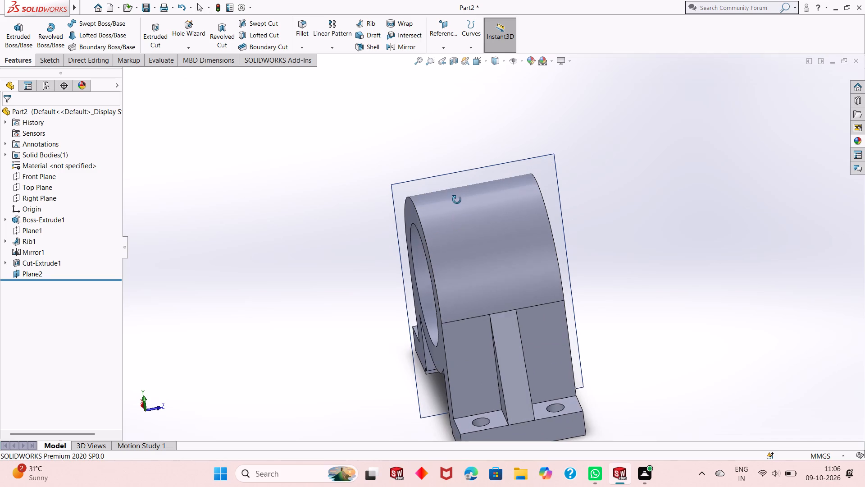
pyautogui.moveTo(457, 200); pyautogui.dragTo(457, 199, button='middle')
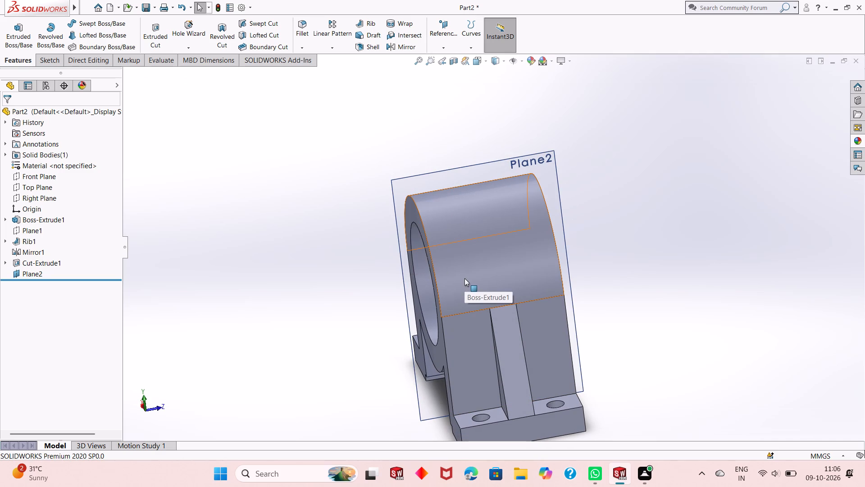
pyautogui.moveTo(458, 263); pyautogui.dragTo(459, 263, button='middle')
pyautogui.moveTo(459, 263); pyautogui.dragTo(467, 272, button='middle')
pyautogui.scroll(1, 467, 272)
pyautogui.moveTo(477, 189); pyautogui.dragTo(474, 182, button='middle')
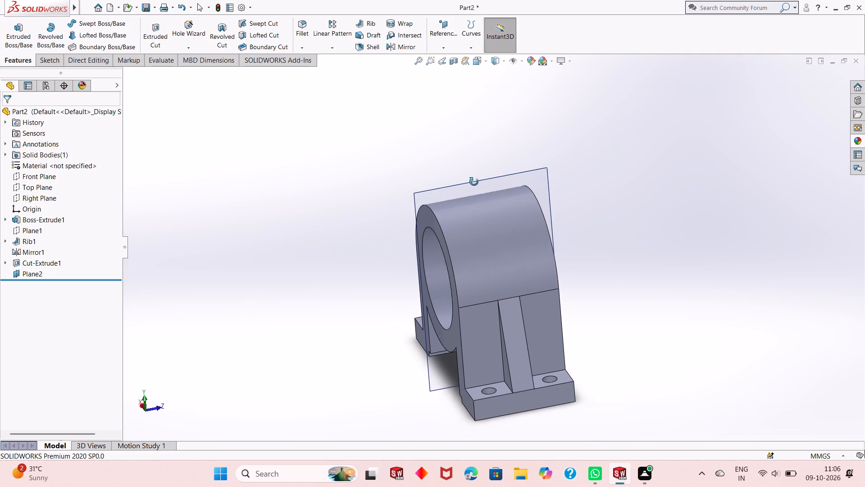
pyautogui.moveTo(474, 182); pyautogui.dragTo(474, 181, button='middle')
# Start a new sketch on the central reference plane and view it normal to the plane.
pyautogui.click(480, 185)
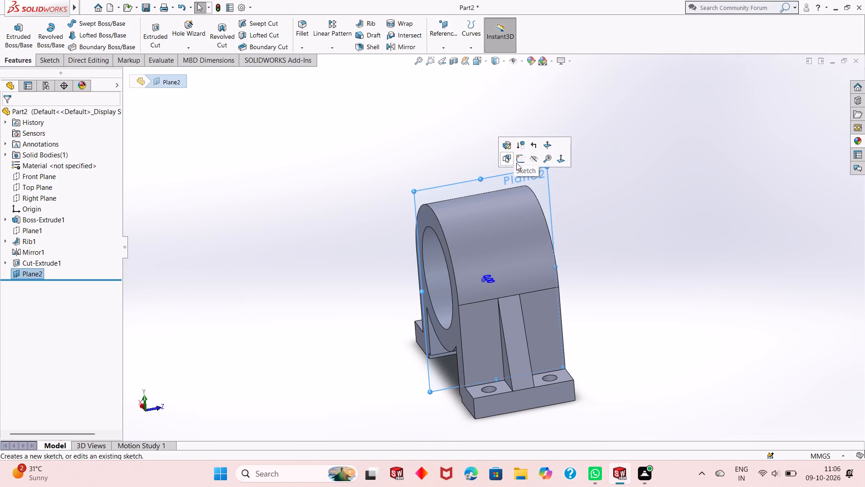
pyautogui.click(520, 160)
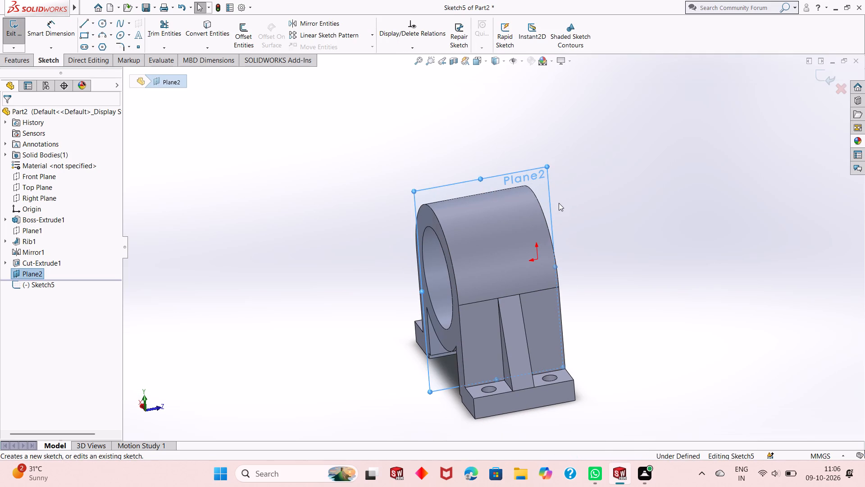
pyautogui.hotkey('ctrl', '8')
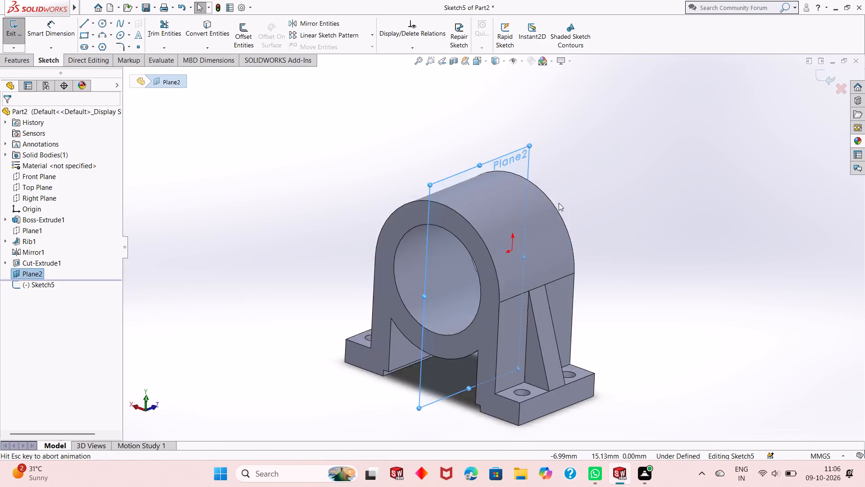
pyautogui.scroll(3, 520, 314)
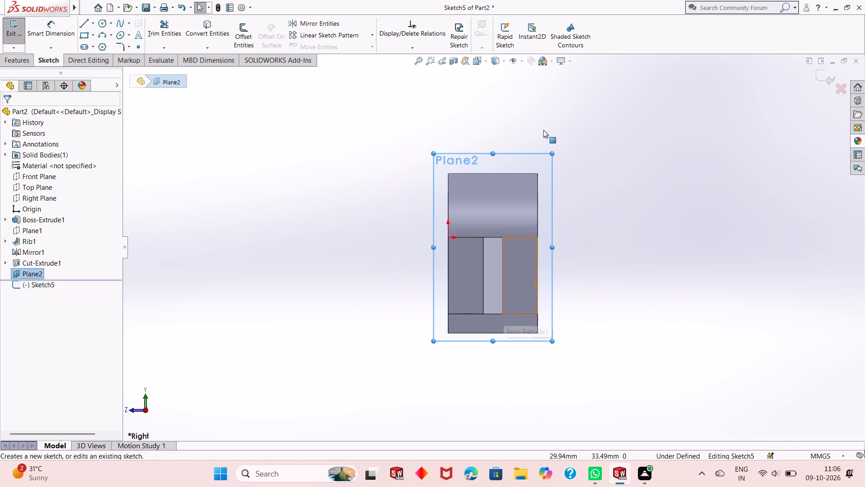
pyautogui.scroll(-2, 543, 130)
pyautogui.press('Escape')
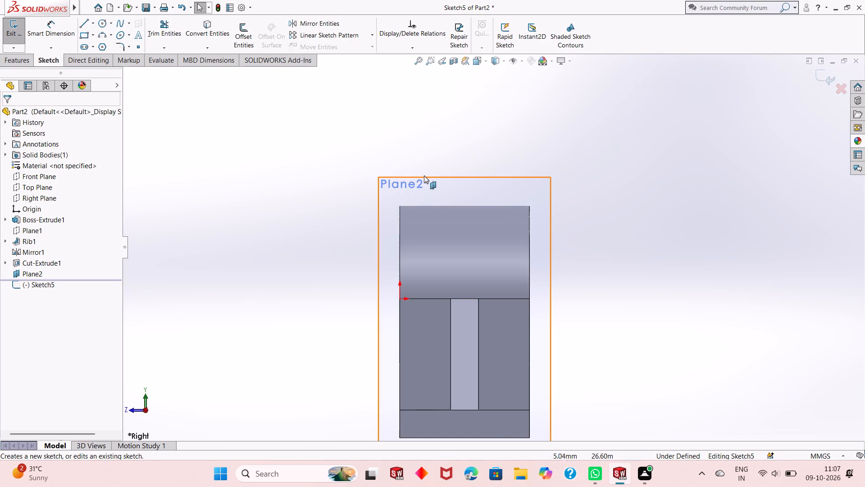
# Extend the central reference plane's displayed border farther above the ring and below the bracket's base.
pyautogui.moveTo(463, 176); pyautogui.dragTo(465, 161)
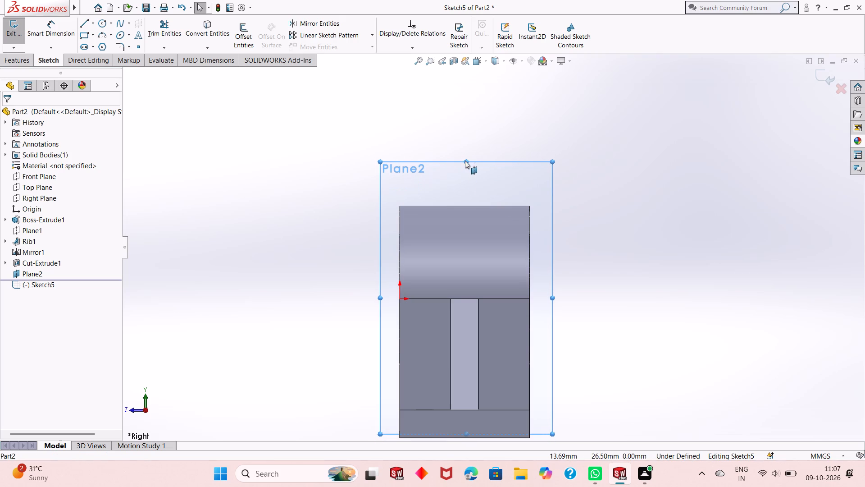
pyautogui.moveTo(465, 161); pyautogui.dragTo(465, 161)
pyautogui.moveTo(468, 161); pyautogui.dragTo(472, 123)
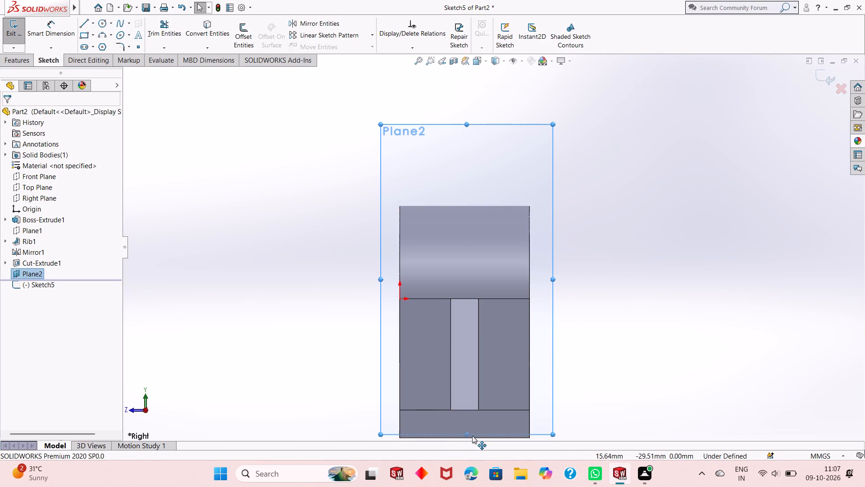
pyautogui.scroll(2, 485, 346)
pyautogui.moveTo(473, 377); pyautogui.dragTo(473, 390)
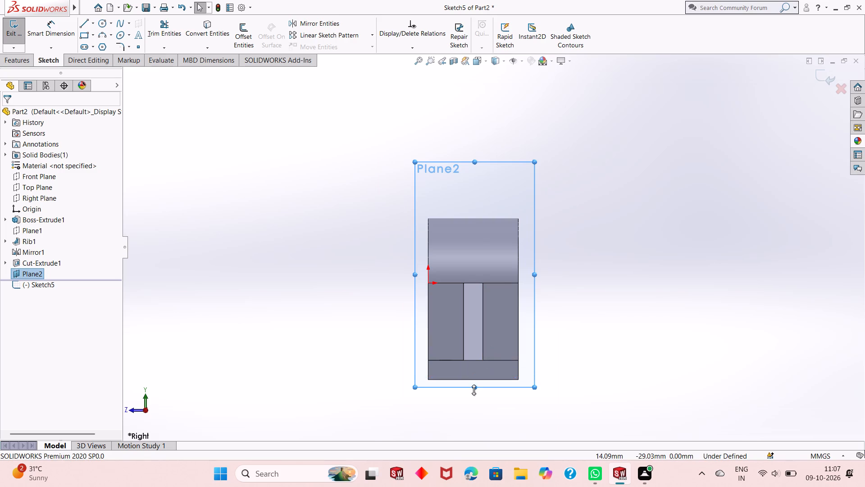
pyautogui.moveTo(473, 390); pyautogui.dragTo(473, 392)
pyautogui.press('Escape')
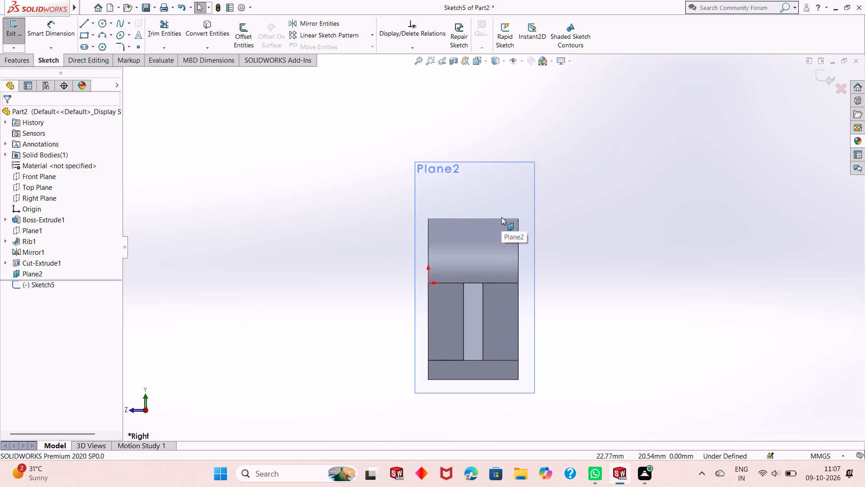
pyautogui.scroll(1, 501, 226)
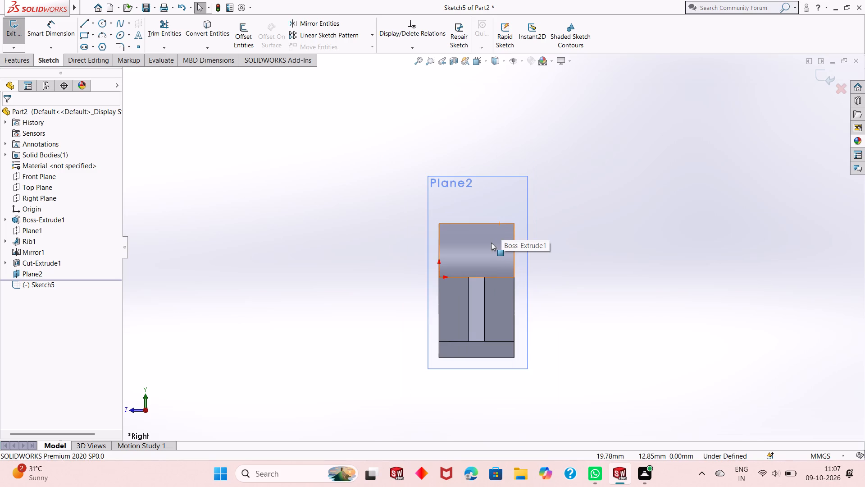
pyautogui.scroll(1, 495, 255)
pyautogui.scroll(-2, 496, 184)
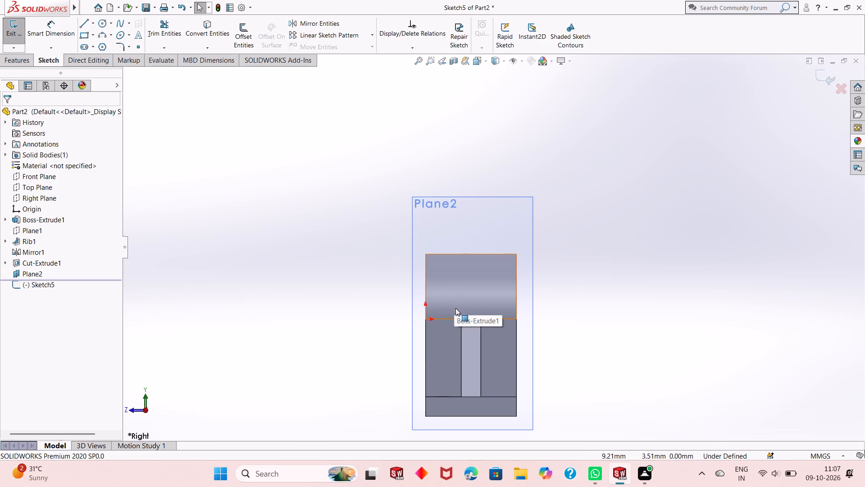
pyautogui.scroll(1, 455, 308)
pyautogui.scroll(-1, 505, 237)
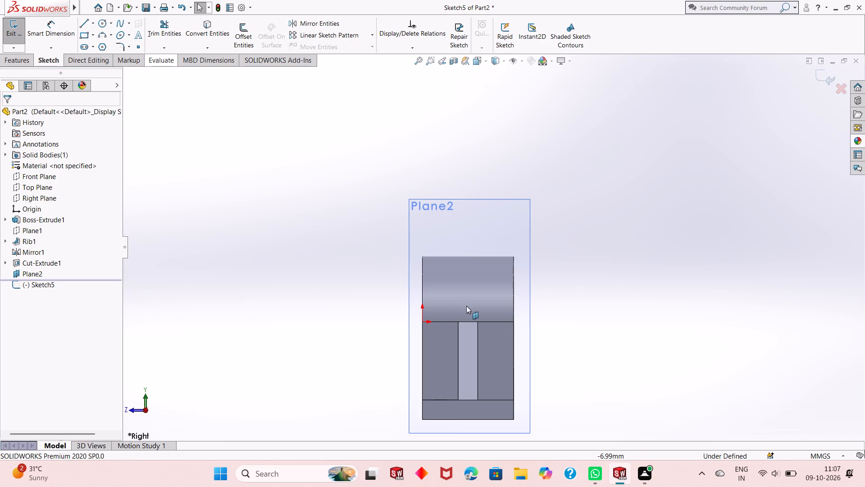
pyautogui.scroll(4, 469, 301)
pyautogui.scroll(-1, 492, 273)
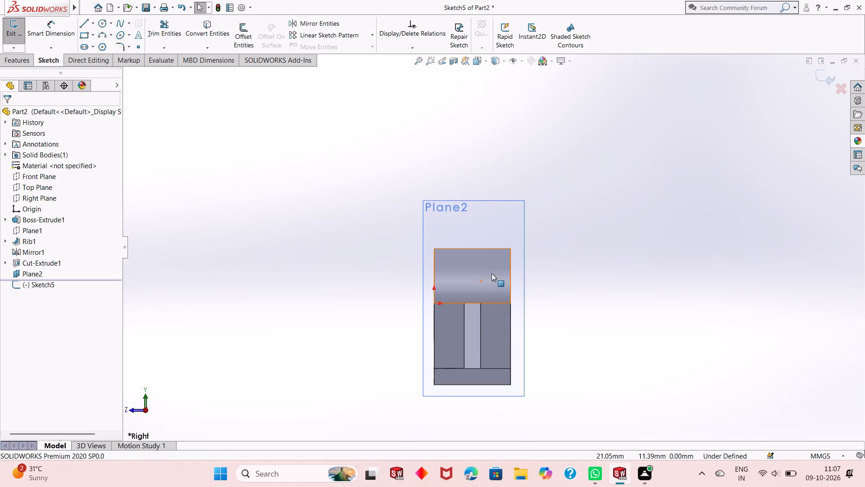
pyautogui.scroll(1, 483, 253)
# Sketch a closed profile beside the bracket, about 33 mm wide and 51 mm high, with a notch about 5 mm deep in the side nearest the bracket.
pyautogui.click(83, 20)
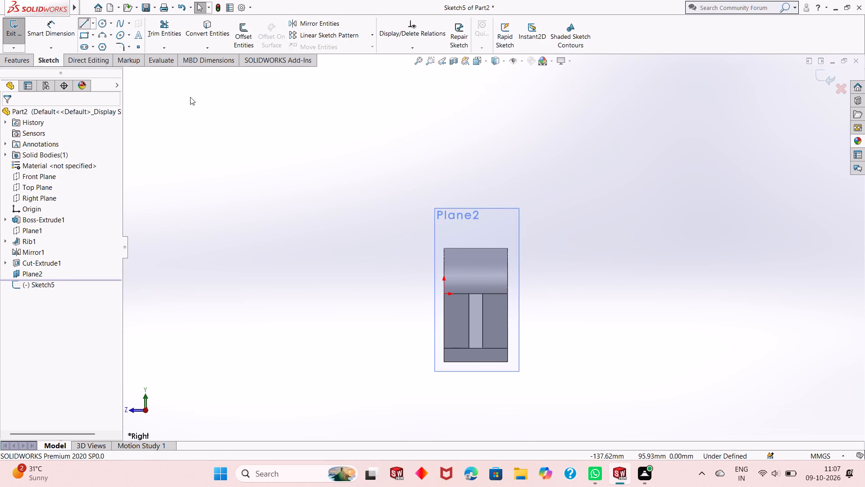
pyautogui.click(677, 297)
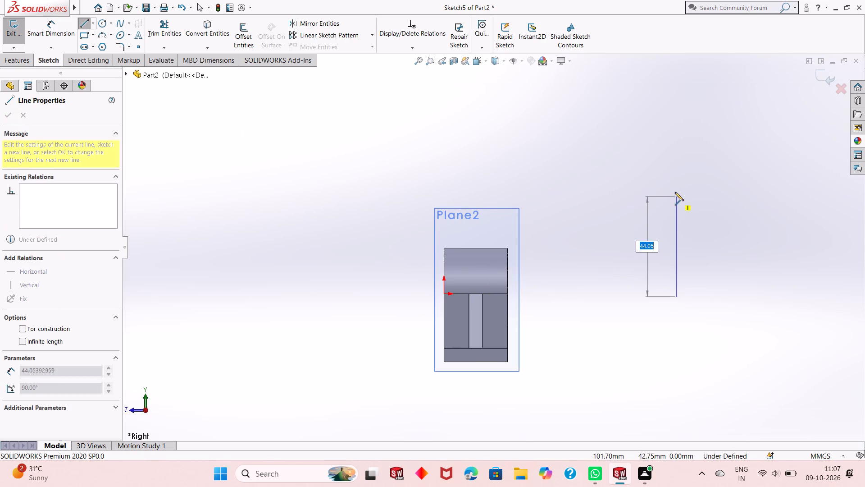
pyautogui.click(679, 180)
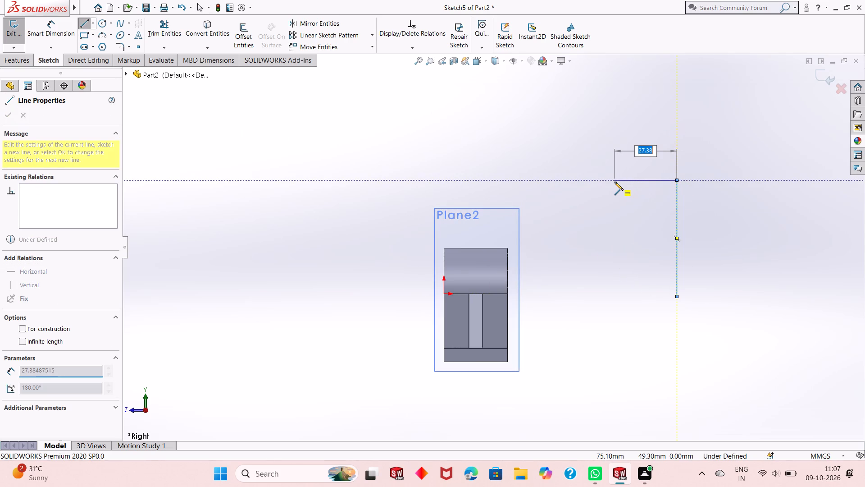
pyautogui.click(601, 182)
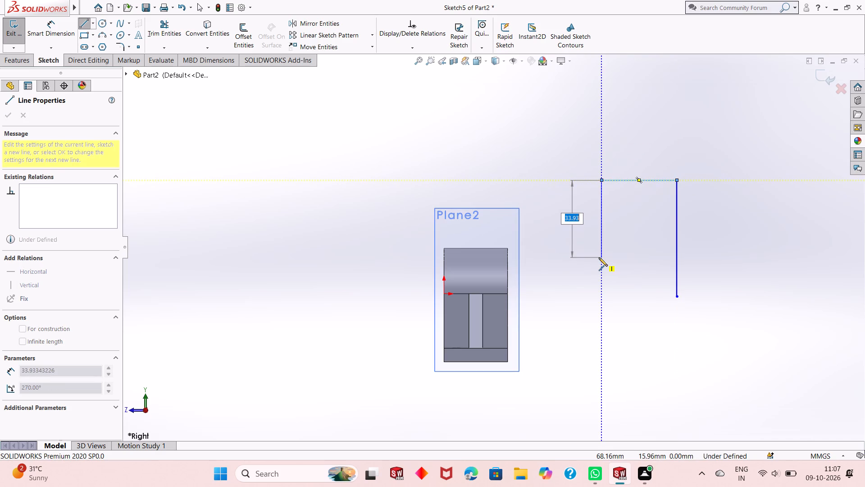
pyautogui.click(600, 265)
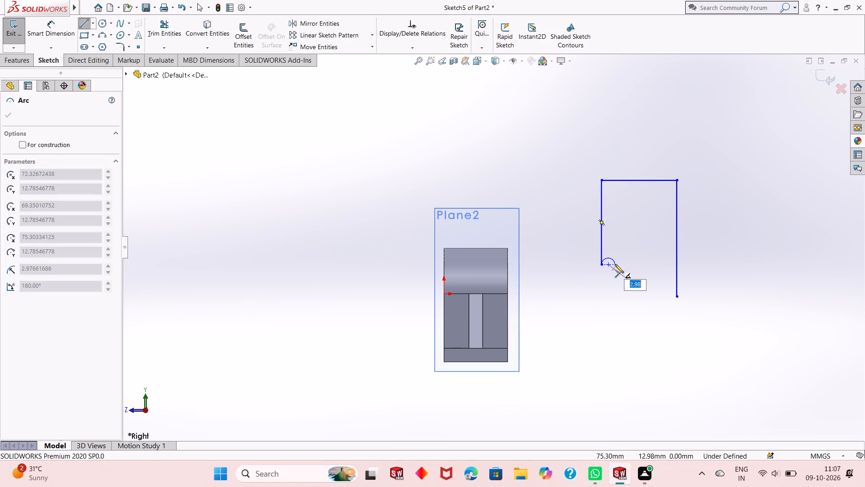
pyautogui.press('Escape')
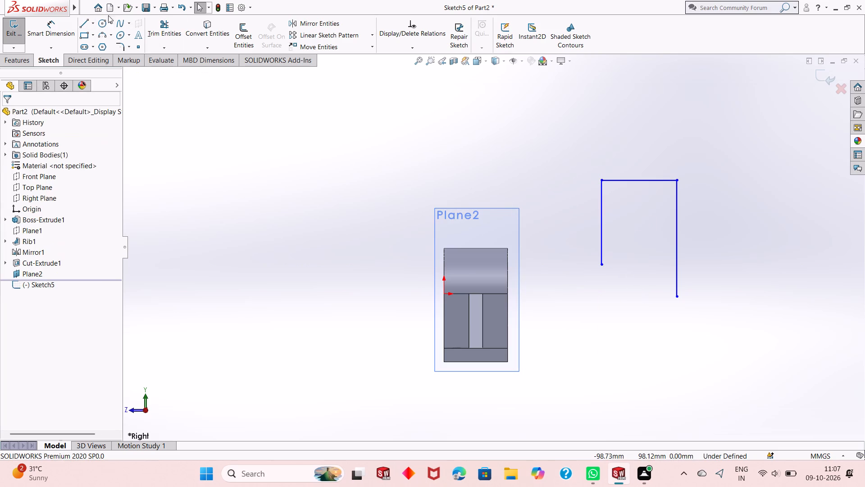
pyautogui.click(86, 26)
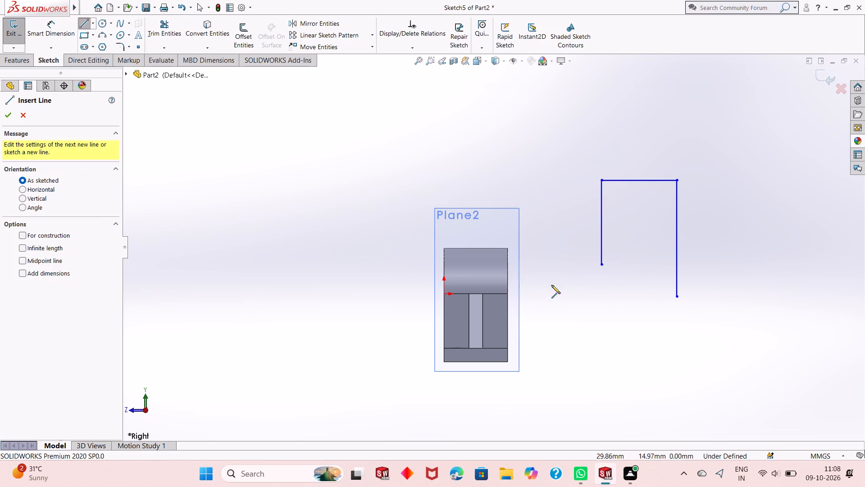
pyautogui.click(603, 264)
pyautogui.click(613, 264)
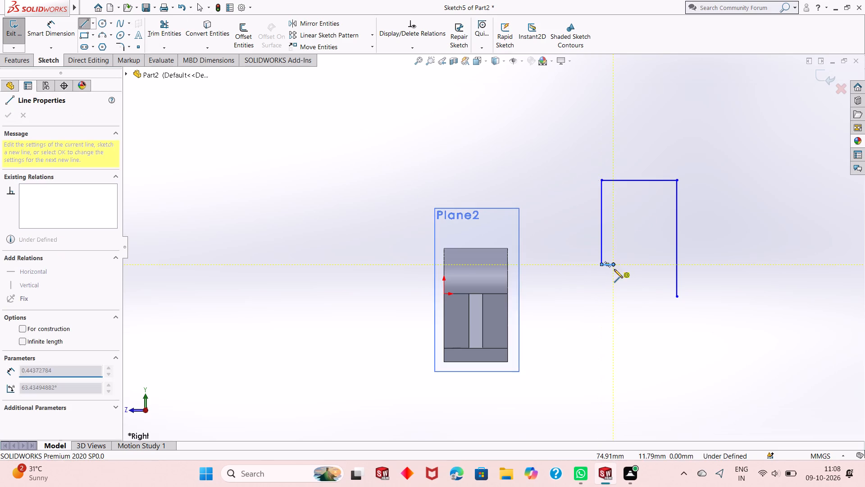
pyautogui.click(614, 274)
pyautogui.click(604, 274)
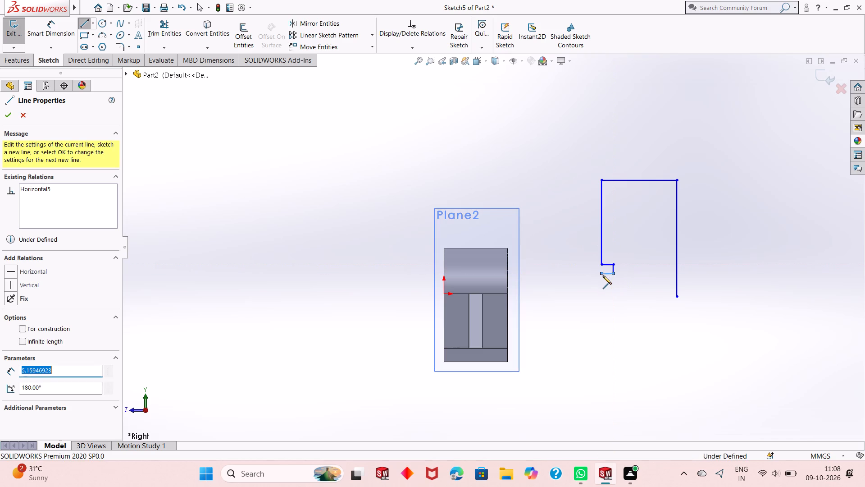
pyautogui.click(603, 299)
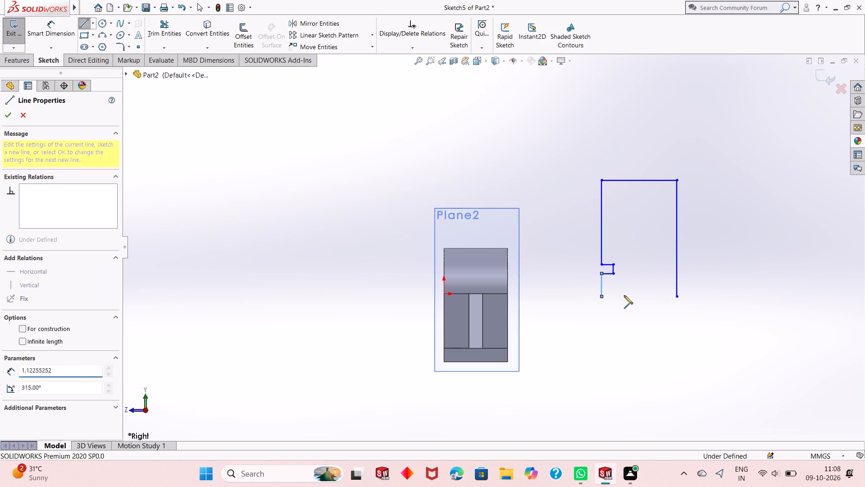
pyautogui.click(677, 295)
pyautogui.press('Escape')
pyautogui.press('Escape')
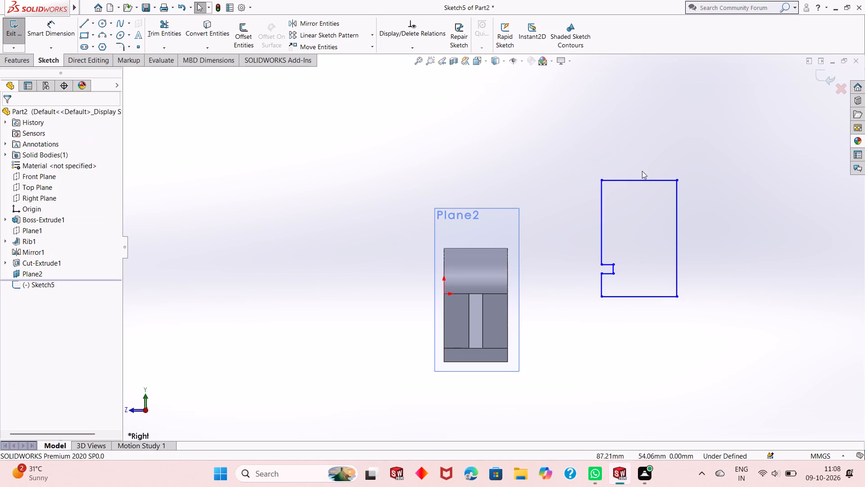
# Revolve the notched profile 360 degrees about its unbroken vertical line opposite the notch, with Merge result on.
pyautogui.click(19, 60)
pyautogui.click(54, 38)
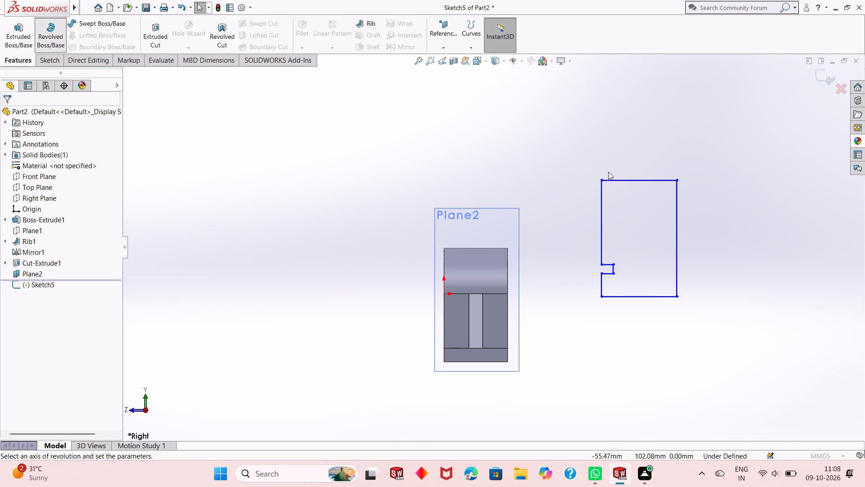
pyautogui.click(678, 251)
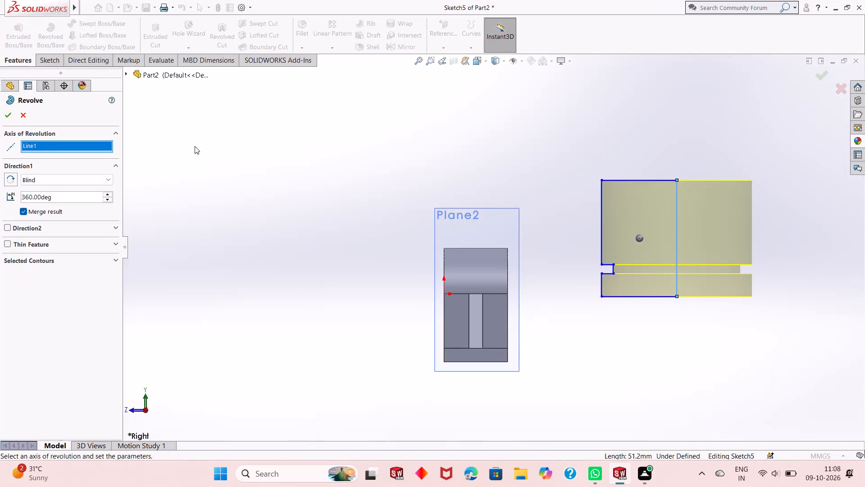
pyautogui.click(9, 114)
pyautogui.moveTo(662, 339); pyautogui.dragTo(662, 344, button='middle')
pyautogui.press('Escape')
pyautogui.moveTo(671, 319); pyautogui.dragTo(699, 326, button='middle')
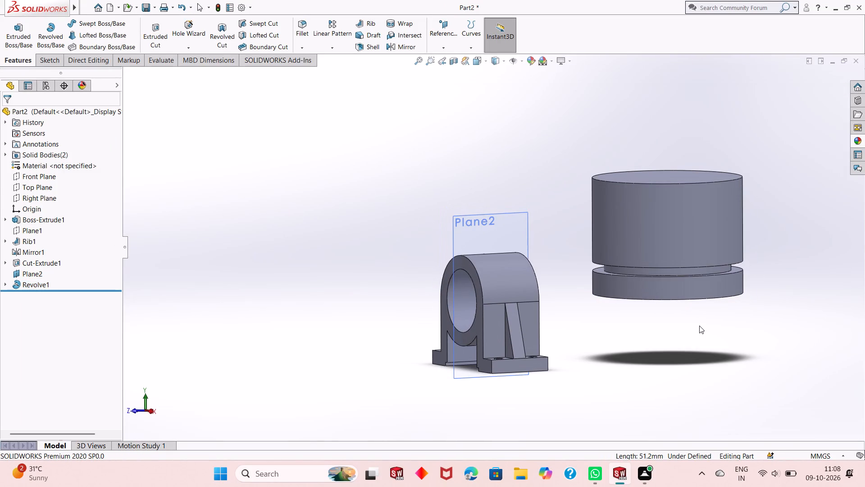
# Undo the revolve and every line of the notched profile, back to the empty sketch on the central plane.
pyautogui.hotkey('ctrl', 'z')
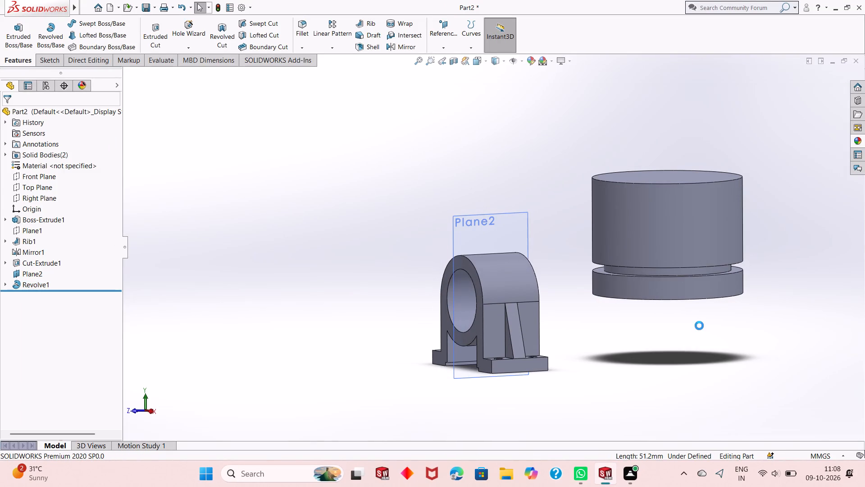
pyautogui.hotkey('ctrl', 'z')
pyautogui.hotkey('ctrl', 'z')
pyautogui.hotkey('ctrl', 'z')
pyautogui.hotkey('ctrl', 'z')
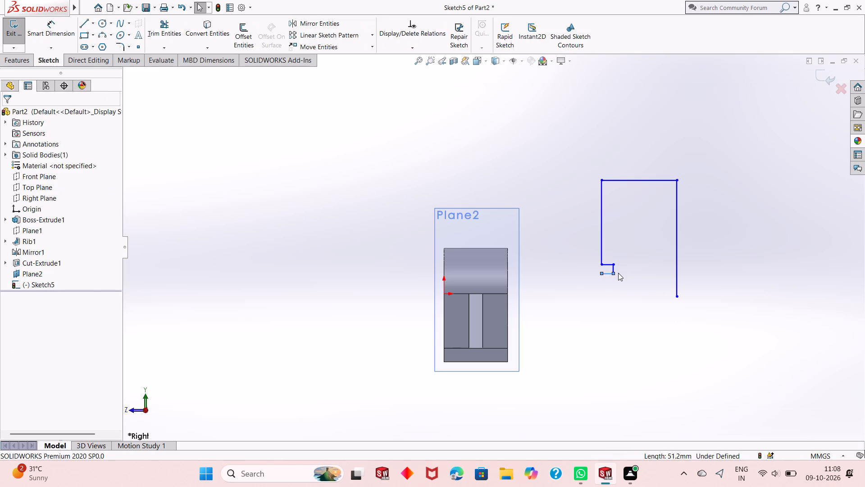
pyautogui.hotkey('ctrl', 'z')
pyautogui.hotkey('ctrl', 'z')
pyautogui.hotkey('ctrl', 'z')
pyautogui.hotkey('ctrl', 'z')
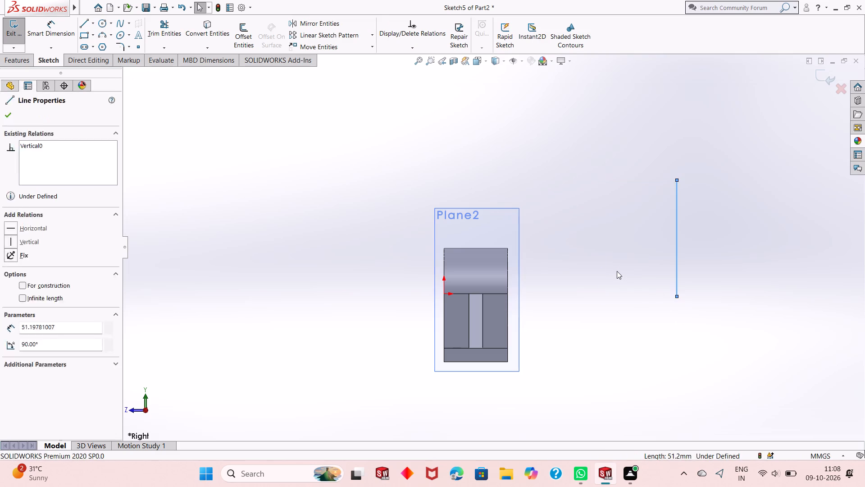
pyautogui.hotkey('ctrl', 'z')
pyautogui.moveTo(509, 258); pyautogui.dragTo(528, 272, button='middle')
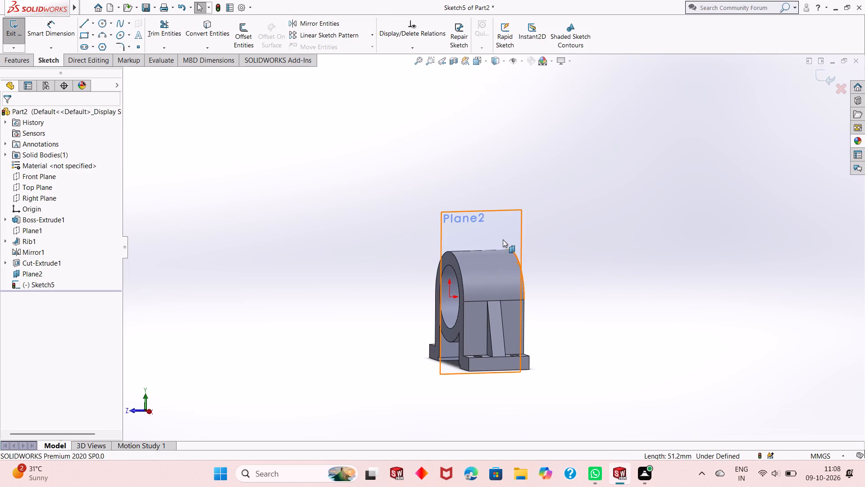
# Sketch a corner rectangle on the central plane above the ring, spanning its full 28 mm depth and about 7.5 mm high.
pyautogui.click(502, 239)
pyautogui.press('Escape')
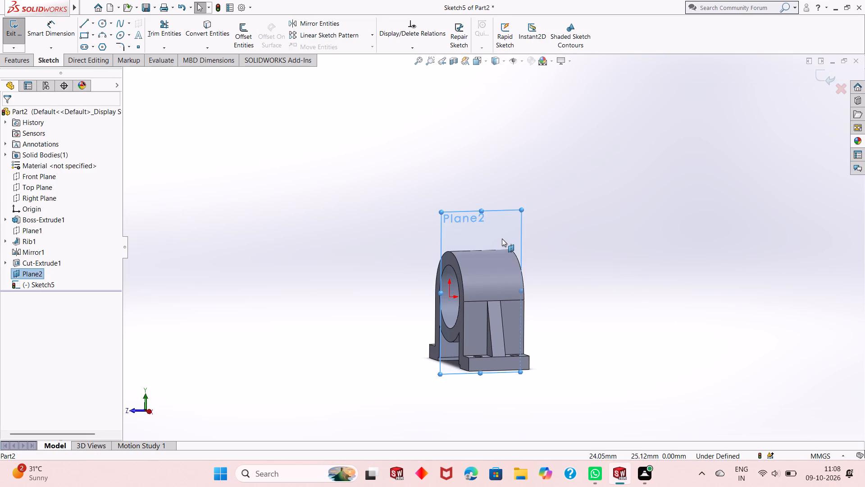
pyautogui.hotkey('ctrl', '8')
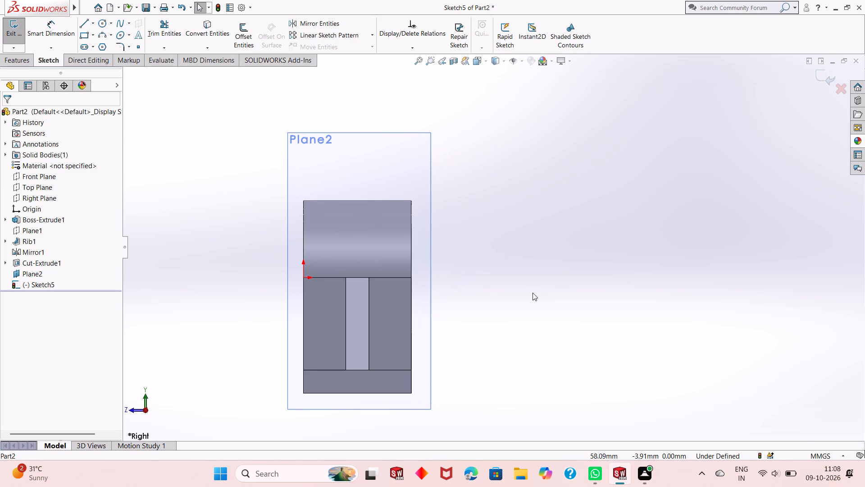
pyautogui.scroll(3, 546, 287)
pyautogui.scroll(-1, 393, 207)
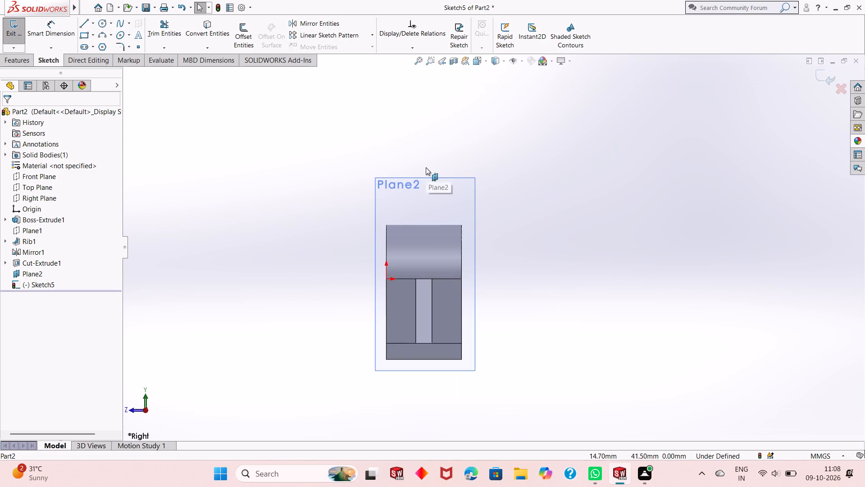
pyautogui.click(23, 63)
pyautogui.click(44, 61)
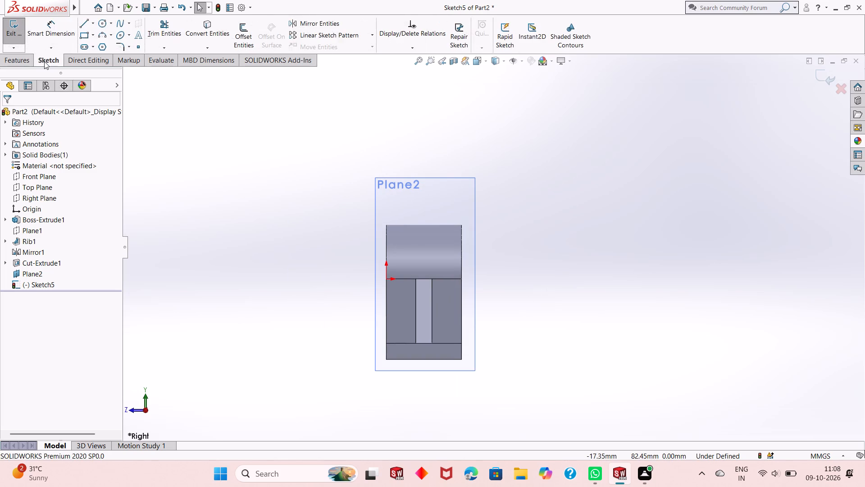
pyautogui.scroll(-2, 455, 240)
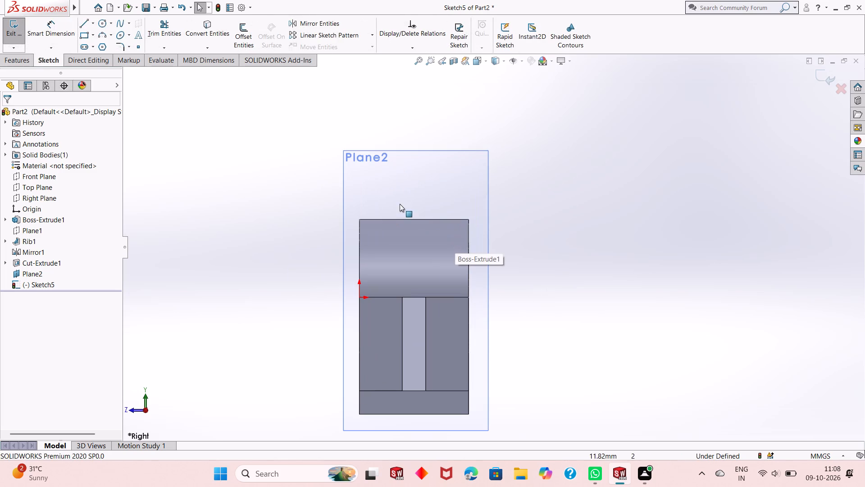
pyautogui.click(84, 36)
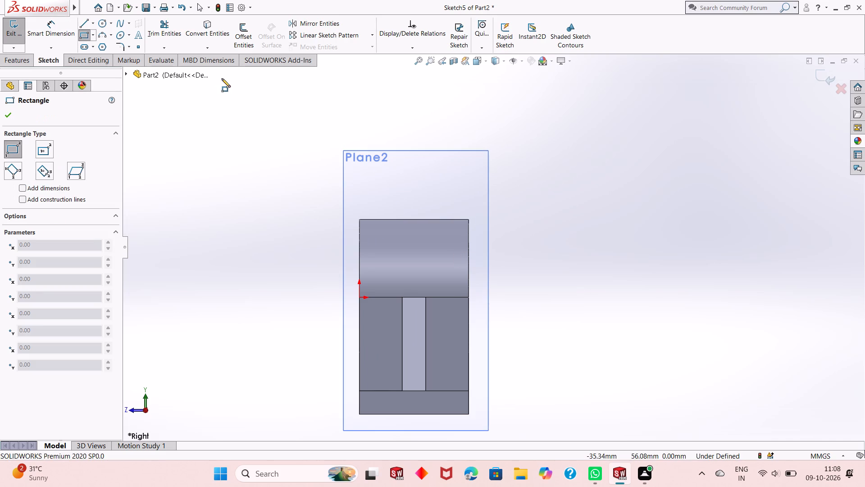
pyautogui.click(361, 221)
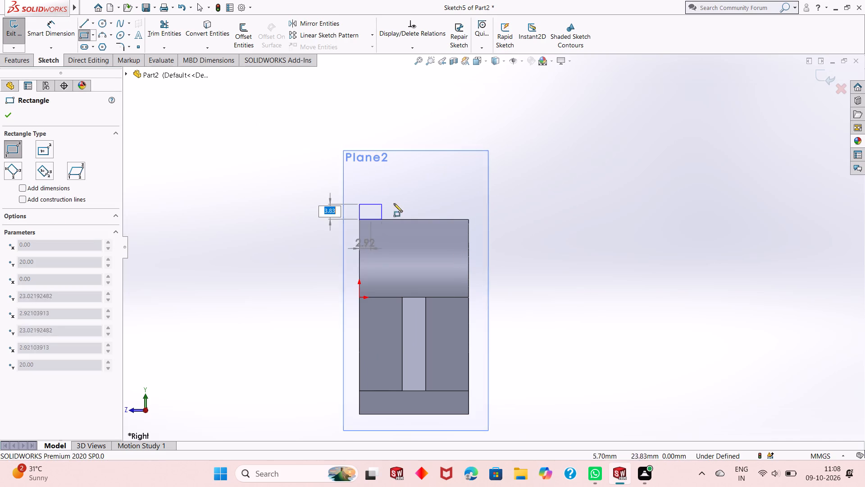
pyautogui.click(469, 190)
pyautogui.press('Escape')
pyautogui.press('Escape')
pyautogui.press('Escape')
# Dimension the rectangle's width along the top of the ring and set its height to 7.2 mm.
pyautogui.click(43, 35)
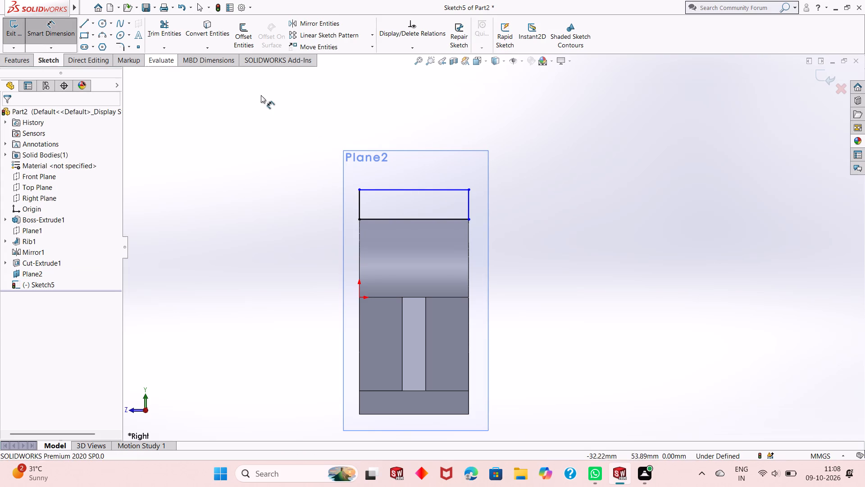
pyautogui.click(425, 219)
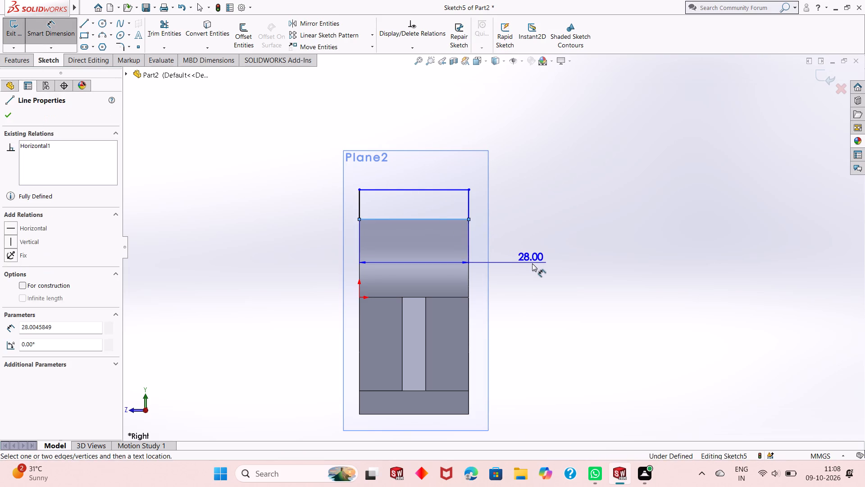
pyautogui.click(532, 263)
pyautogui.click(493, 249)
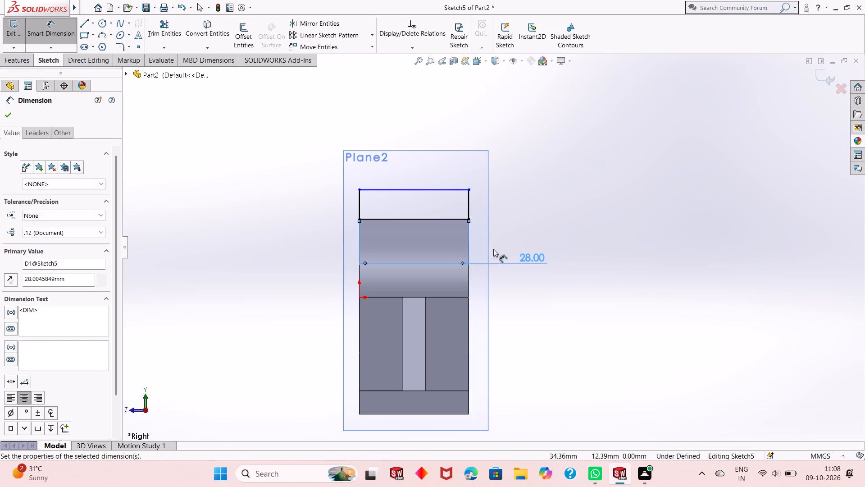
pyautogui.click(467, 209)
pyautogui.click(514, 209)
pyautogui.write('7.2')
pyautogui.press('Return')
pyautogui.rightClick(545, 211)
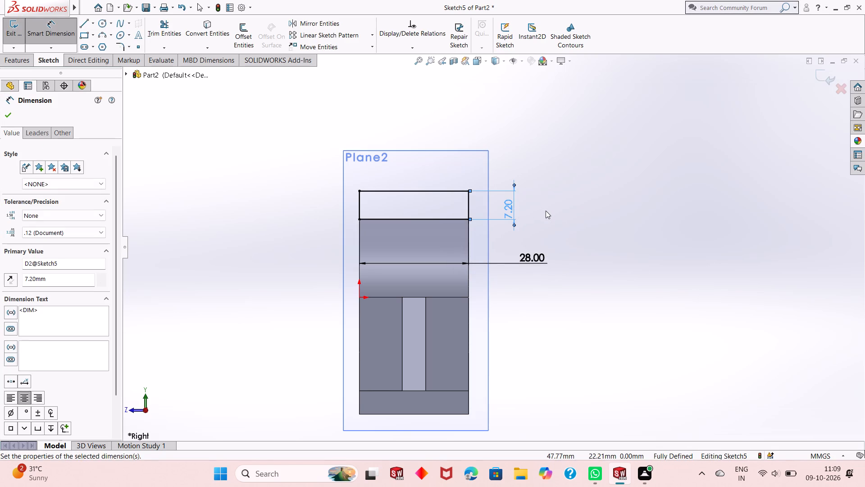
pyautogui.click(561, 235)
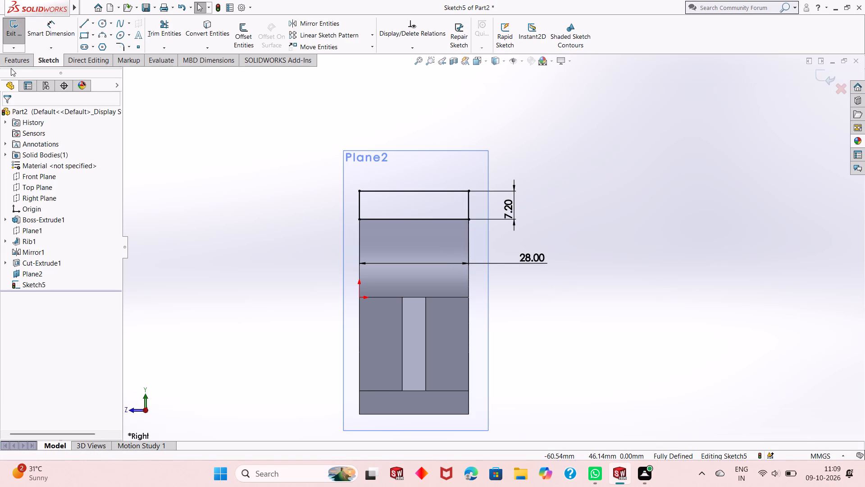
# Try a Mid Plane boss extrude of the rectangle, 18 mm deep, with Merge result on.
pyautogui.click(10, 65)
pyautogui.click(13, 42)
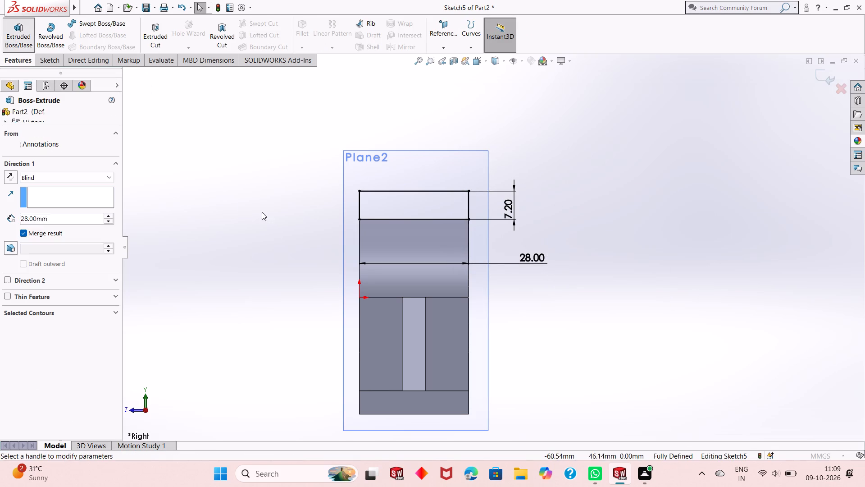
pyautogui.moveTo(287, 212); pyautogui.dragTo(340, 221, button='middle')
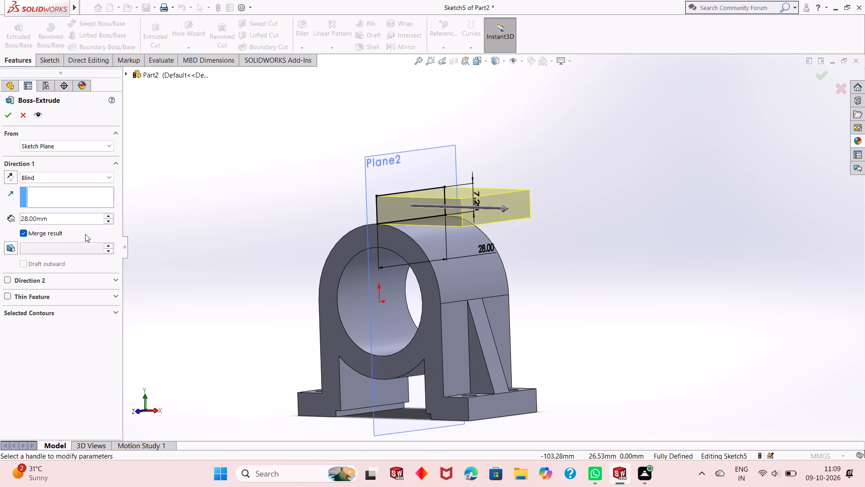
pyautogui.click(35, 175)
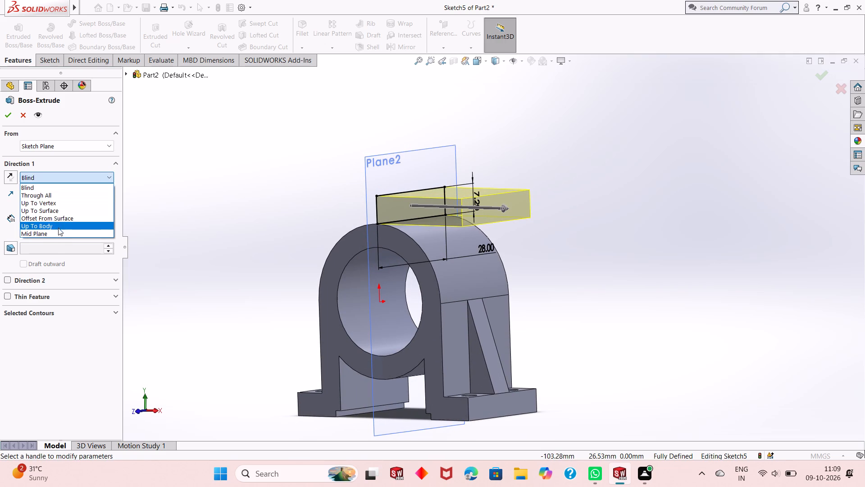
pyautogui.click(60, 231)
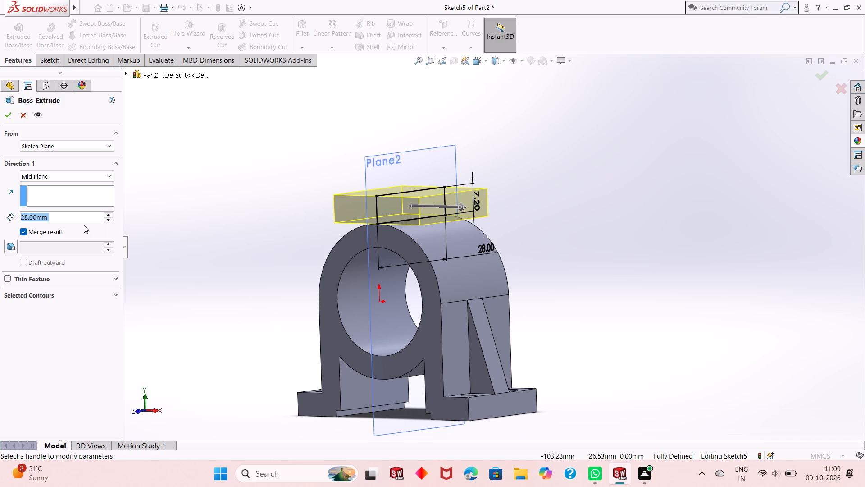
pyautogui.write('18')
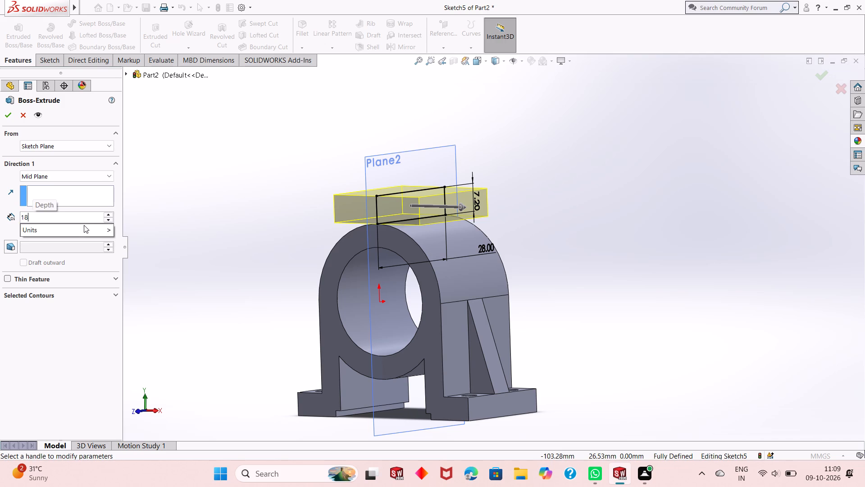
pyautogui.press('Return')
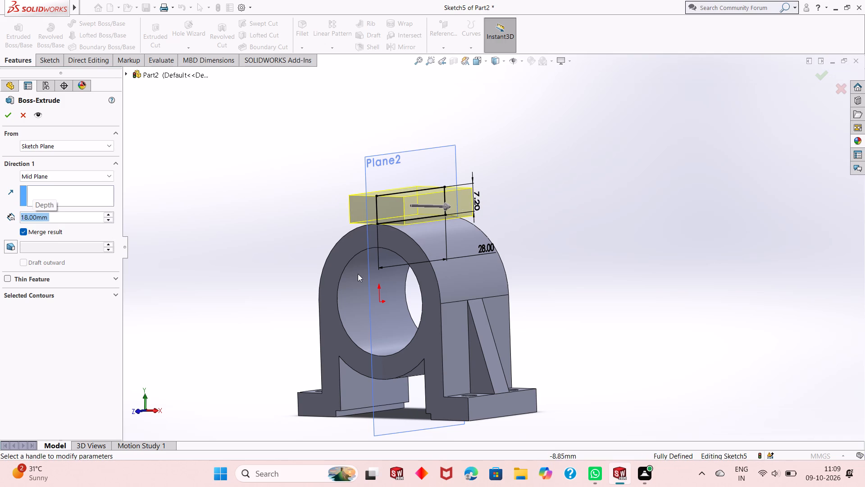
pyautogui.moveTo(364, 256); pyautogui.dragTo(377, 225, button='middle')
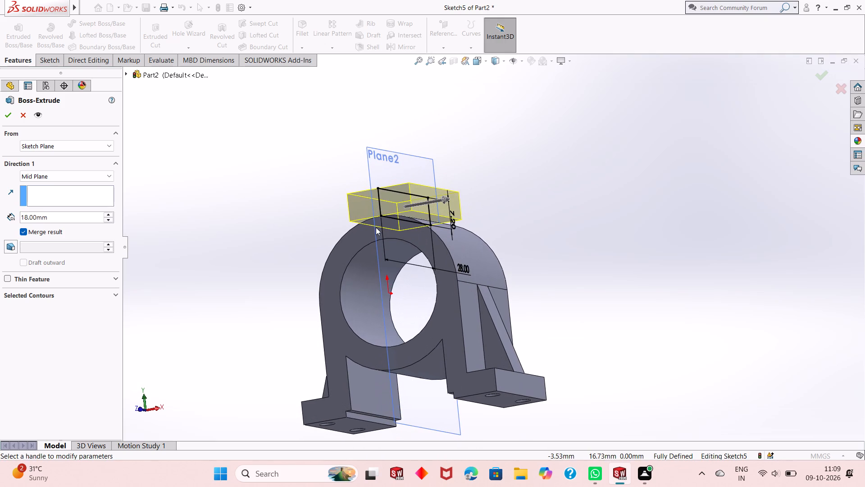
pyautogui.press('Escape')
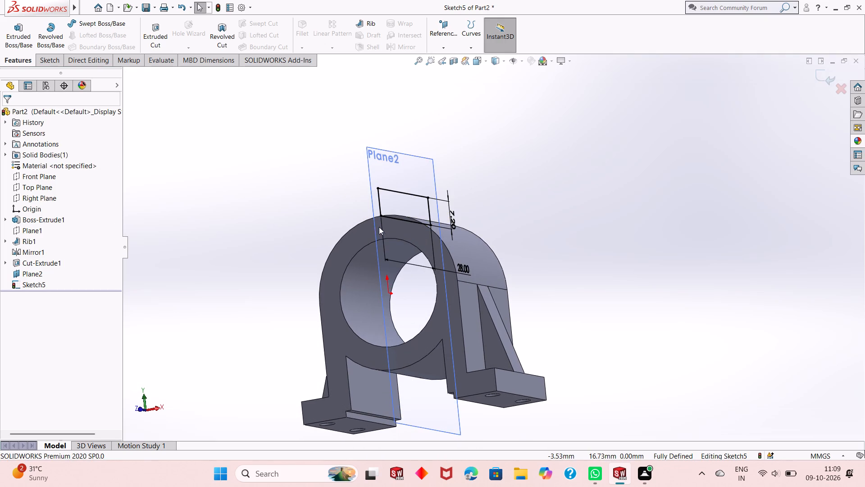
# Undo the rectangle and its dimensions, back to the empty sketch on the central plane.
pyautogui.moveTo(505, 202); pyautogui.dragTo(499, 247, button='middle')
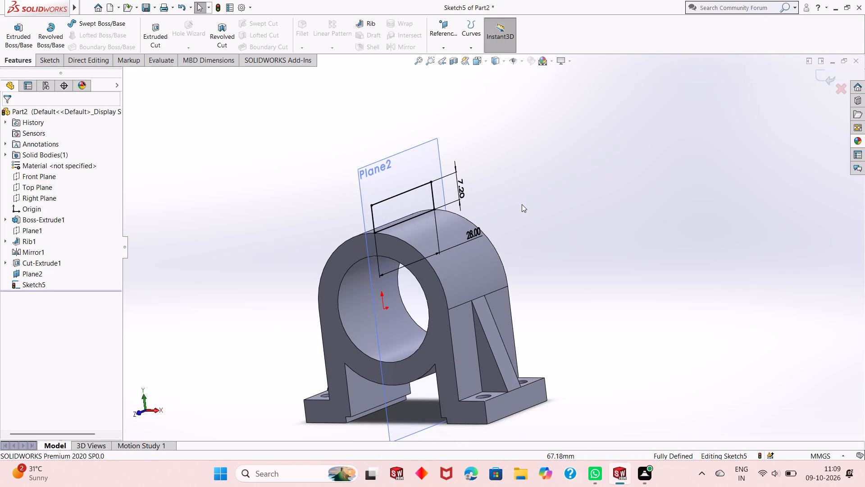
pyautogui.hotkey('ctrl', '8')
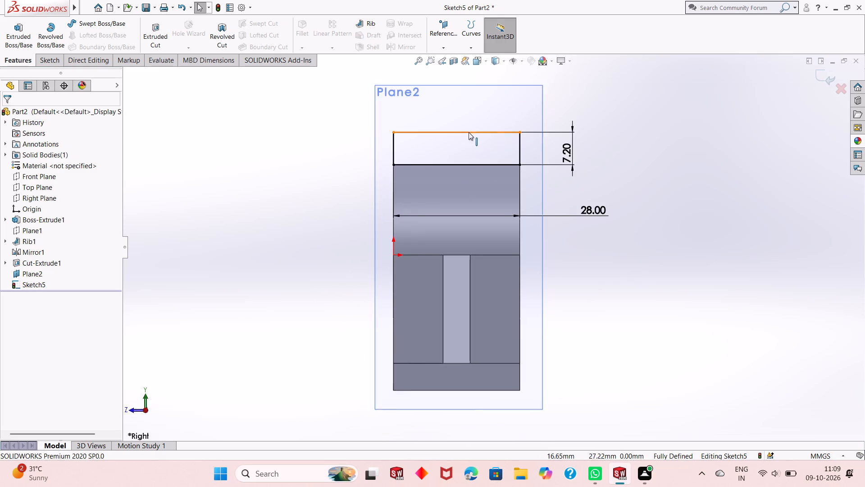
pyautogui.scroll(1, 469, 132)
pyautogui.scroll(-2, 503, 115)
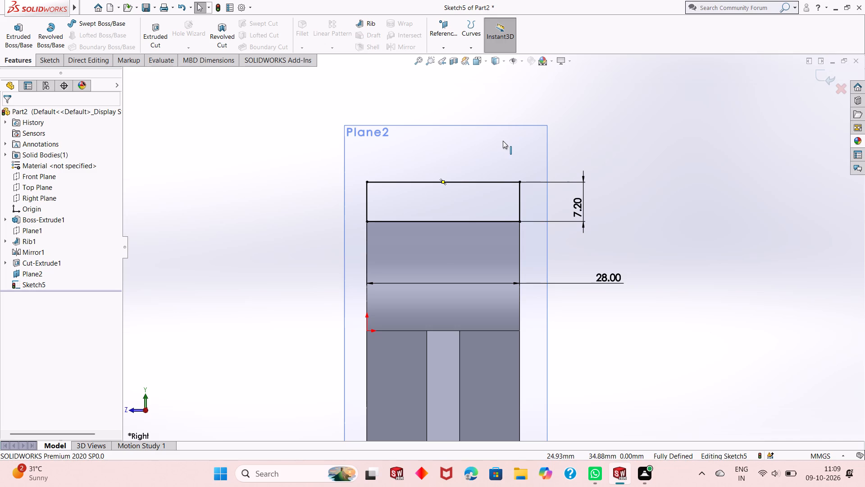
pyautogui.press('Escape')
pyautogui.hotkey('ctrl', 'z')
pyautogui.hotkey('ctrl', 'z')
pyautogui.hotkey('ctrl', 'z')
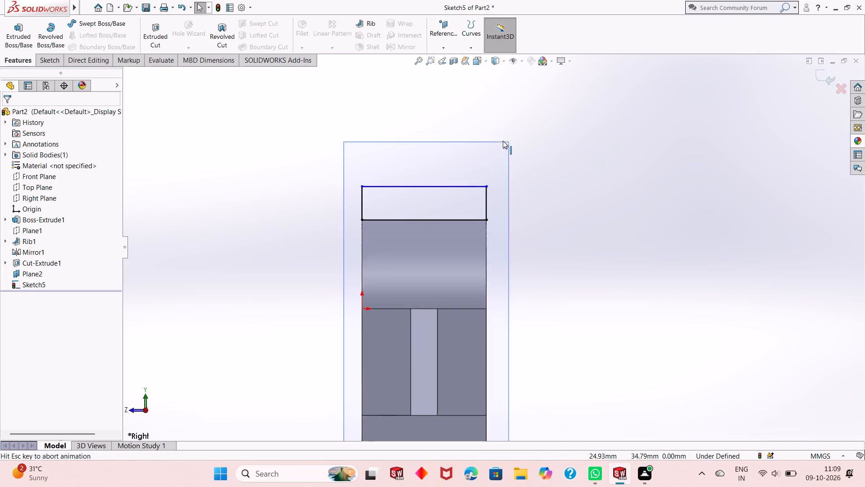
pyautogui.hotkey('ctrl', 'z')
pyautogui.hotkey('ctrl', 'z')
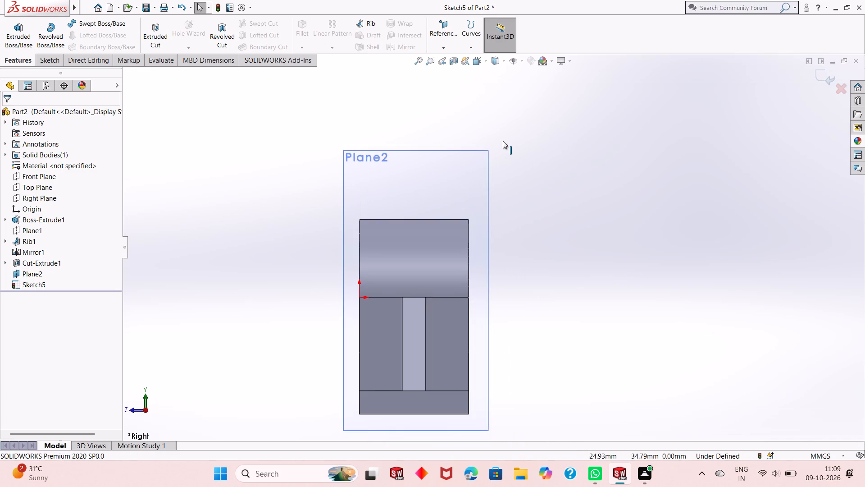
# Undo the central plane's border resizing, its empty sketch and the reference plane itself, back to the bracket with the cut holes.
pyautogui.hotkey('ctrl', 'z')
pyautogui.hotkey('ctrl', 'z')
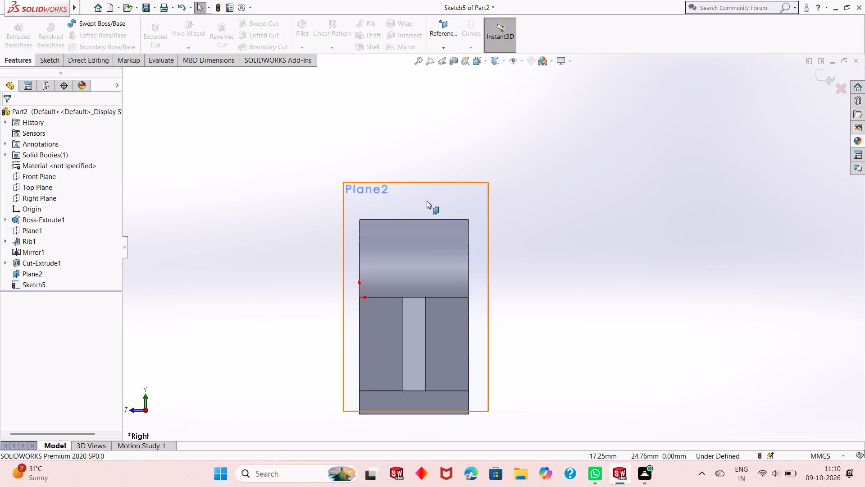
pyautogui.hotkey('ctrl', 'z')
pyautogui.hotkey('ctrl', 'z')
pyautogui.hotkey('ctrl', 'z')
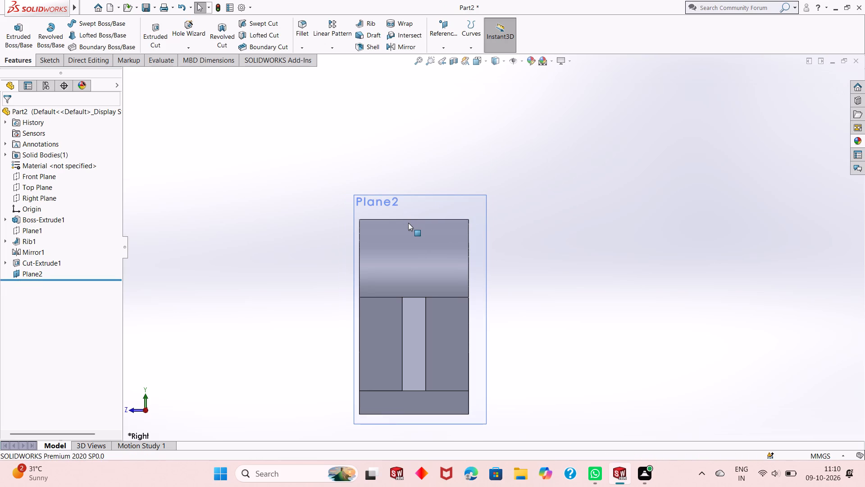
pyautogui.hotkey('ctrl', 'z')
pyautogui.moveTo(411, 221); pyautogui.dragTo(414, 224, button='middle')
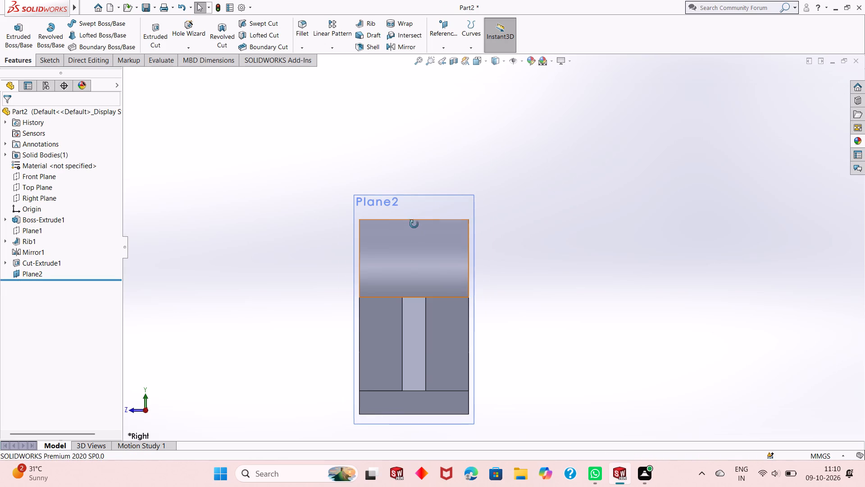
pyautogui.moveTo(414, 224); pyautogui.dragTo(419, 232, button='middle')
pyautogui.hotkey('ctrl', 'z')
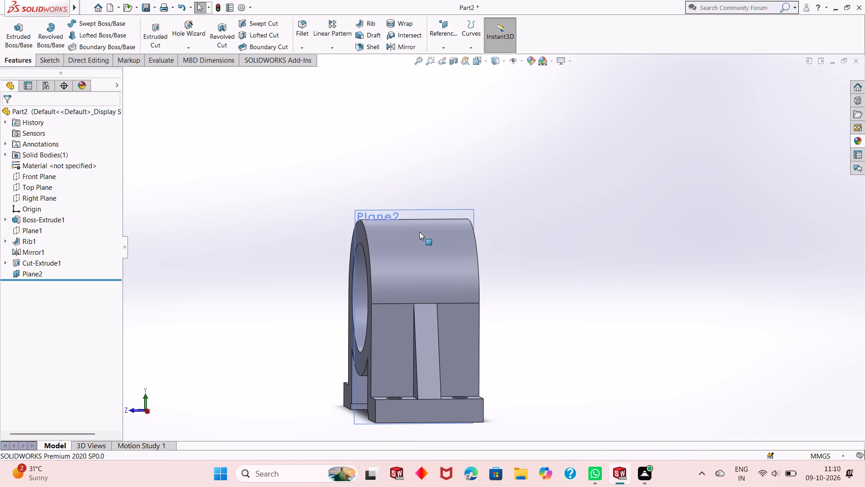
pyautogui.hotkey('ctrl', 'z')
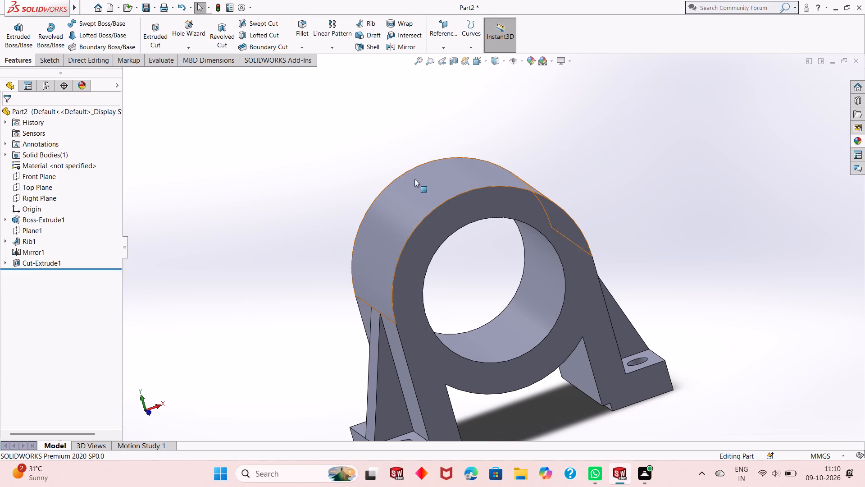
# Sketch a rectangle about 8 mm wide and 14 mm high on the Front Plane, from the bore edge up past the ring's top.
pyautogui.click(41, 171)
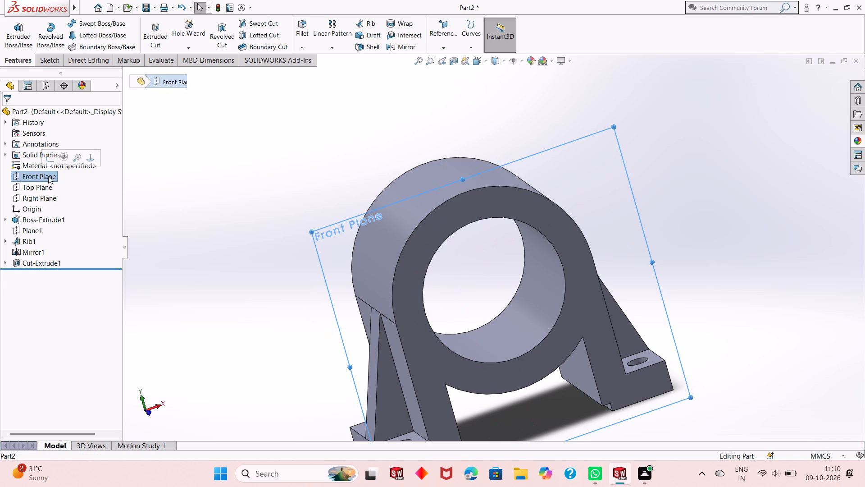
pyautogui.click(54, 156)
pyautogui.moveTo(336, 253); pyautogui.dragTo(432, 276, button='middle')
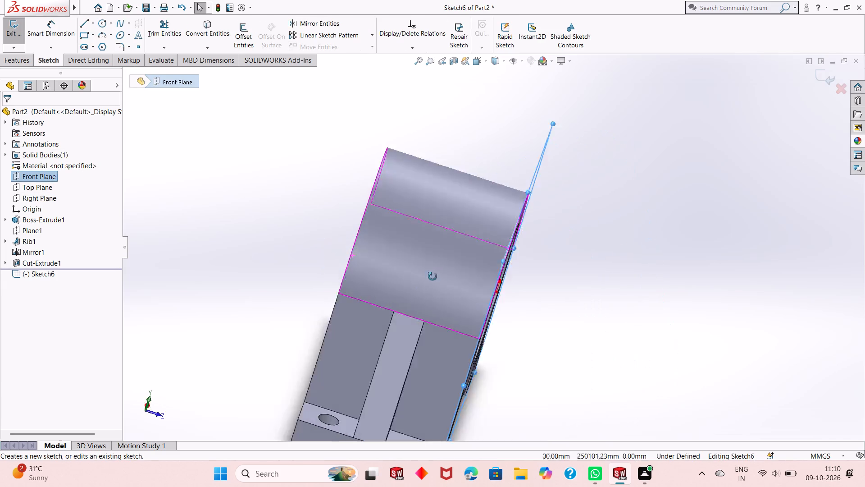
pyautogui.moveTo(432, 276); pyautogui.dragTo(340, 190, button='middle')
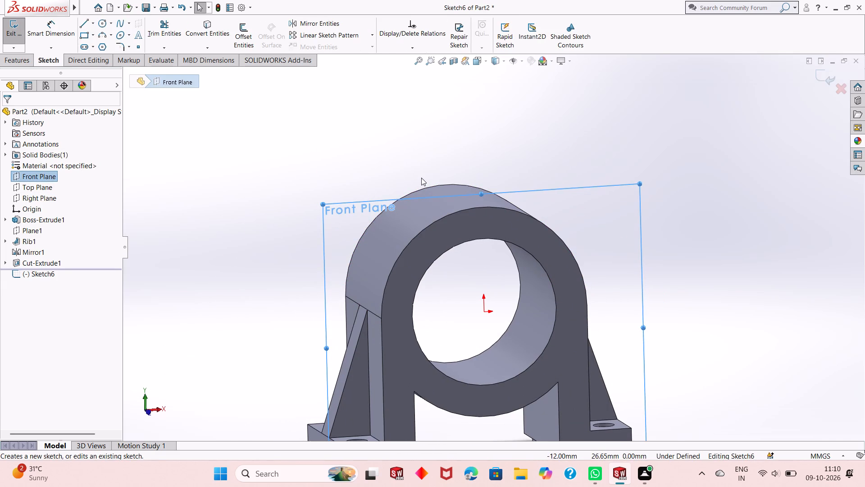
pyautogui.hotkey('ctrl', '8')
pyautogui.scroll(3, 422, 287)
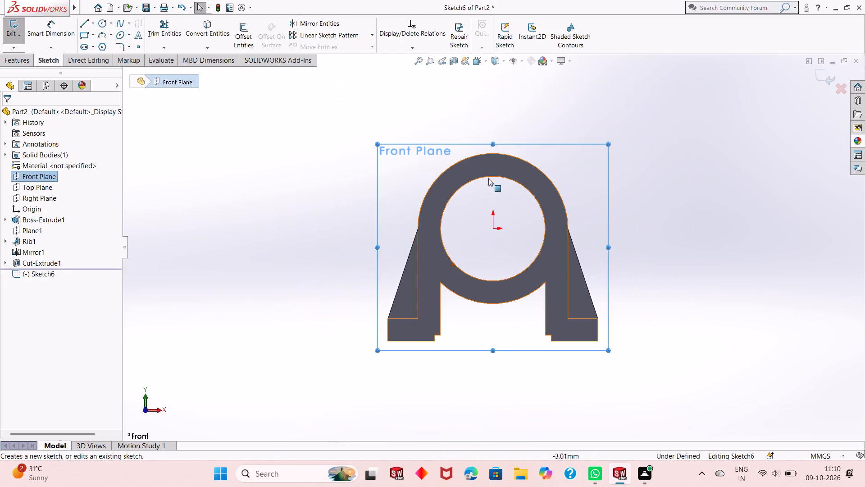
pyautogui.scroll(-3, 555, 134)
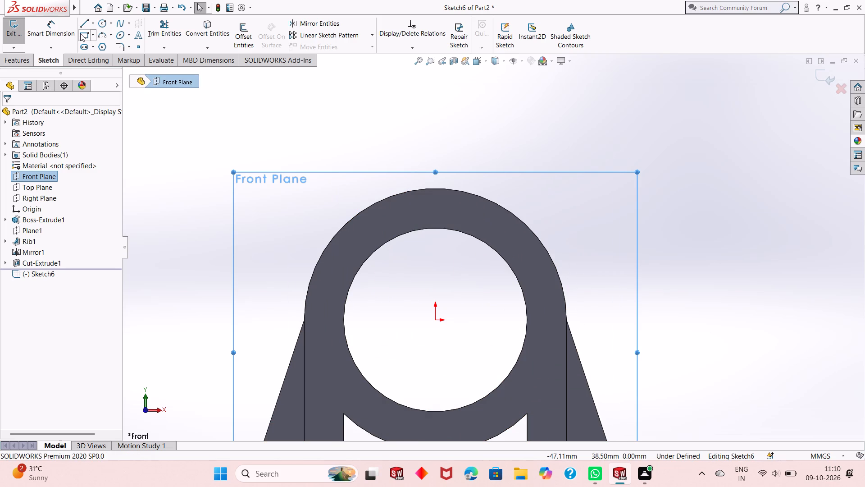
pyautogui.click(80, 33)
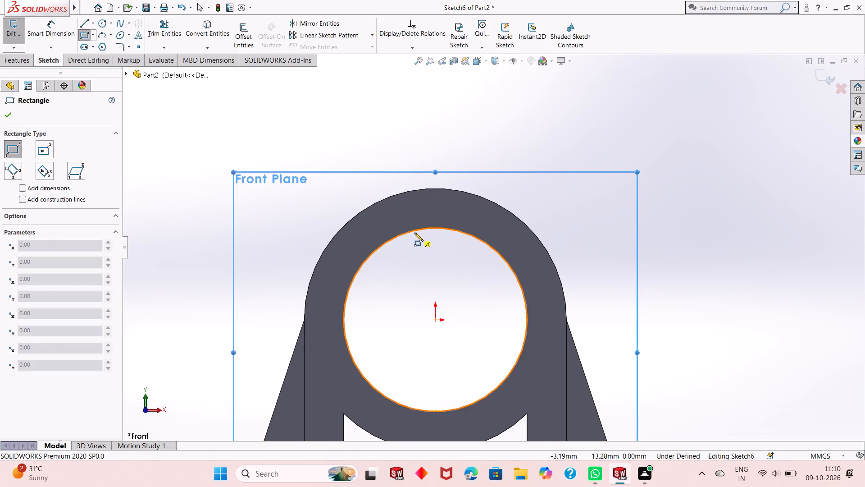
pyautogui.click(414, 233)
pyautogui.click(468, 138)
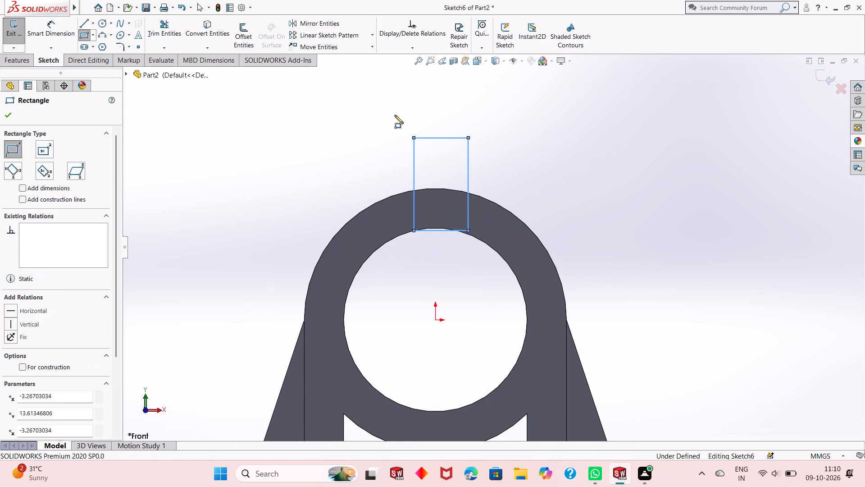
pyautogui.press('Escape')
pyautogui.press('Escape')
# Dimension the rectangle's top line to a width of 18 mm.
pyautogui.click(57, 37)
pyautogui.click(455, 139)
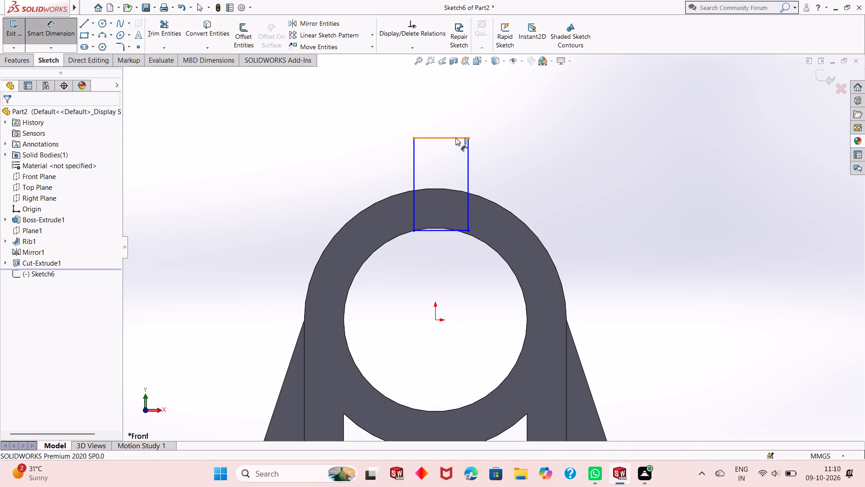
pyautogui.click(460, 106)
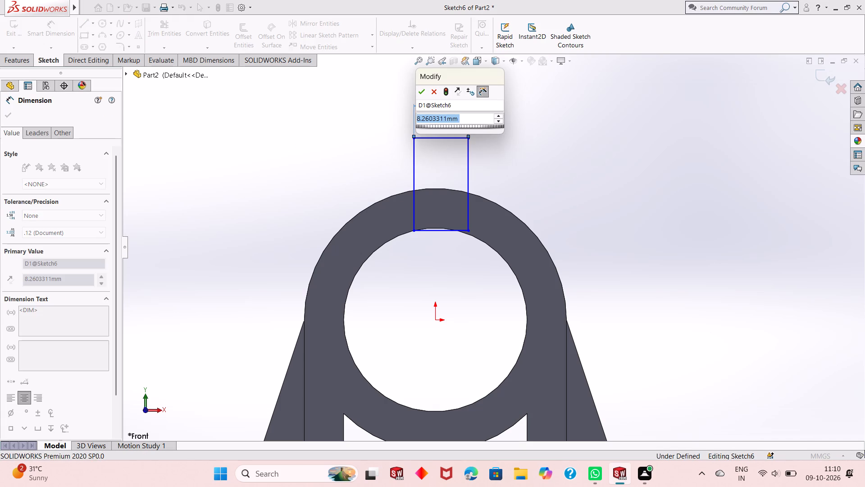
pyautogui.write('18')
pyautogui.press('Return')
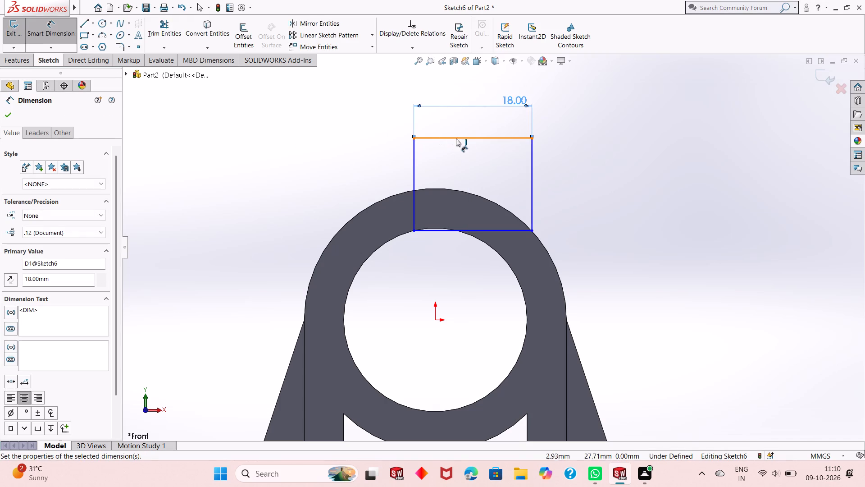
# Dimension the horizontal distance between the rectangle's upper-left corner and the origin to 9 mm.
pyautogui.click(473, 138)
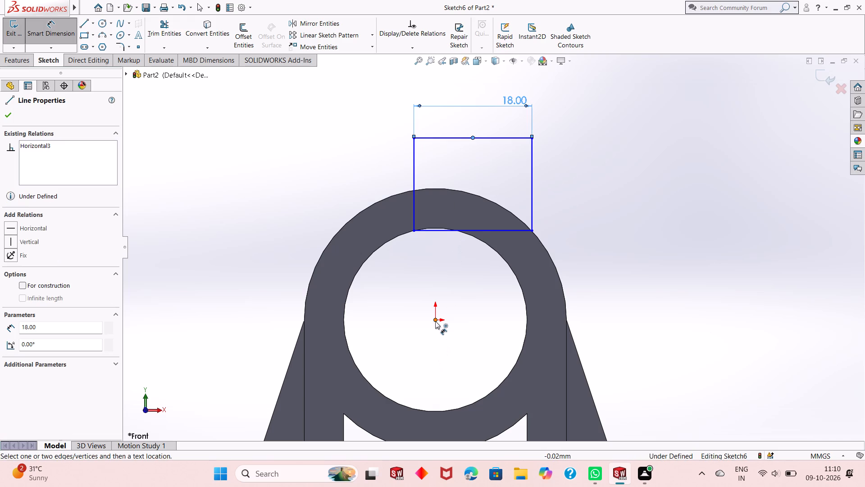
pyautogui.press('Escape')
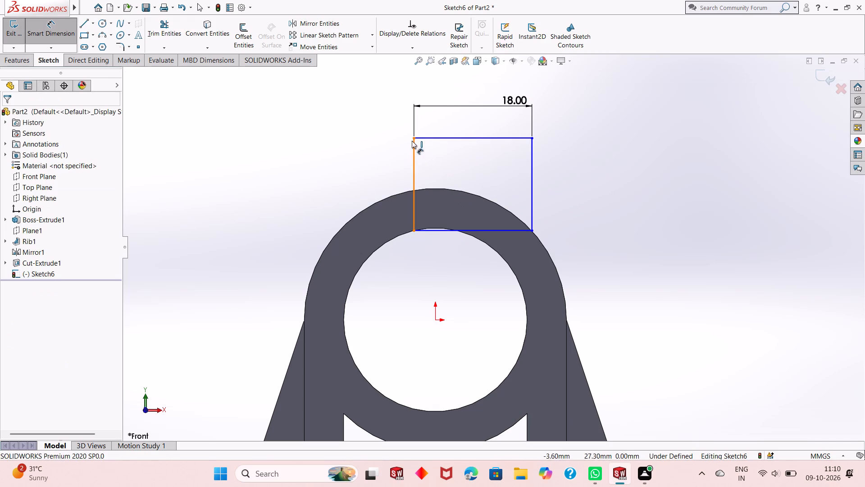
pyautogui.click(412, 139)
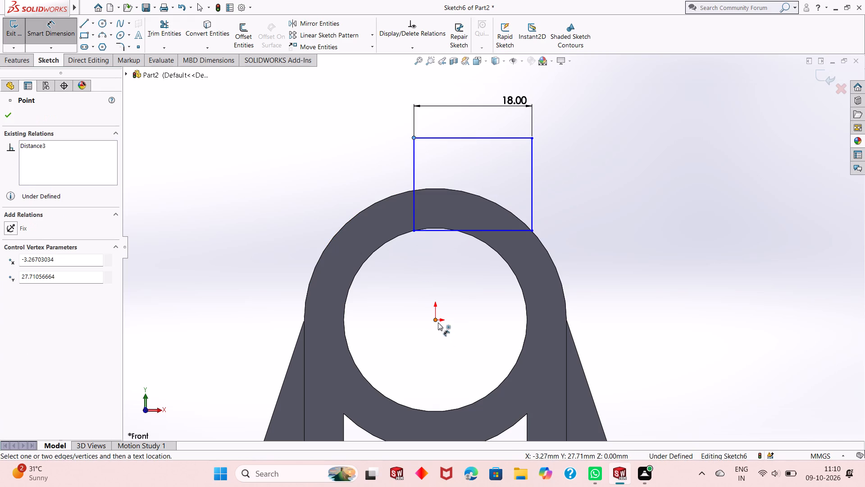
pyautogui.click(438, 322)
pyautogui.click(425, 349)
pyautogui.press('9')
pyautogui.press('Return')
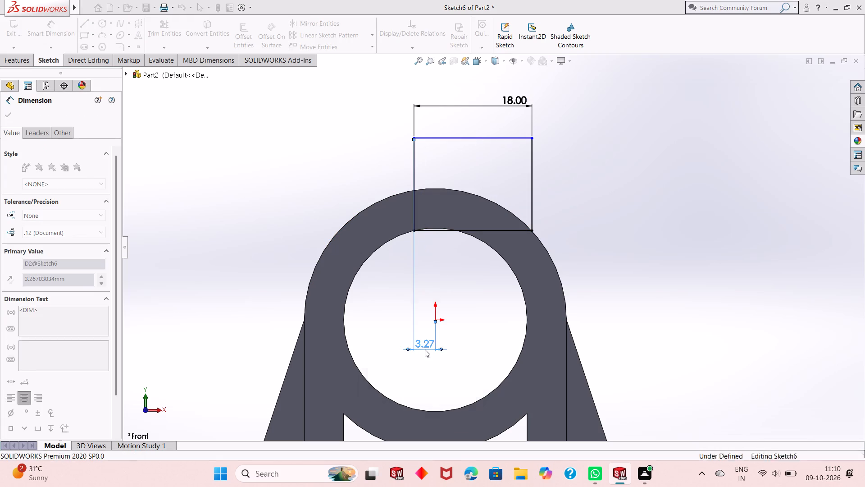
pyautogui.press('Escape')
pyautogui.press('Escape')
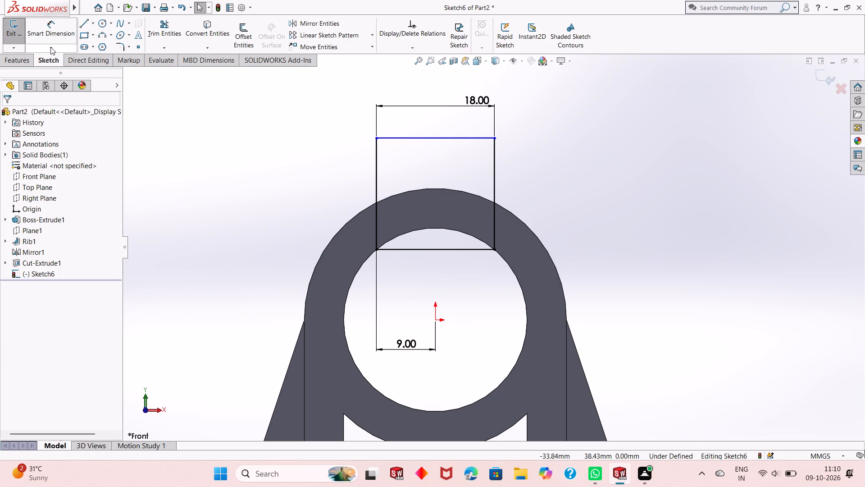
# Trim away the rectangle's bottom line across the bore, keeping both side lines.
pyautogui.click(159, 28)
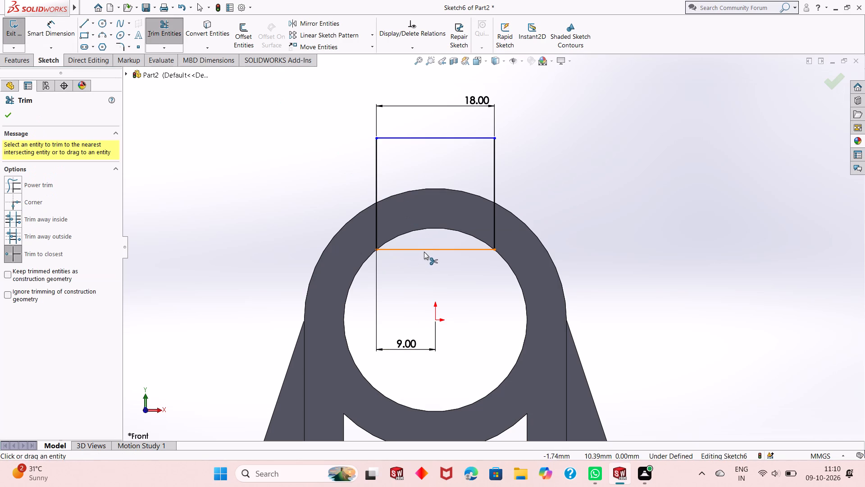
pyautogui.click(424, 251)
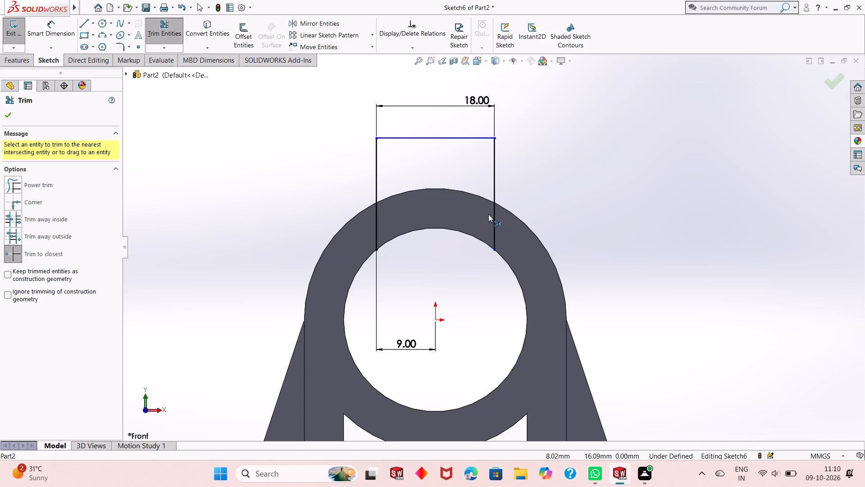
pyautogui.click(495, 219)
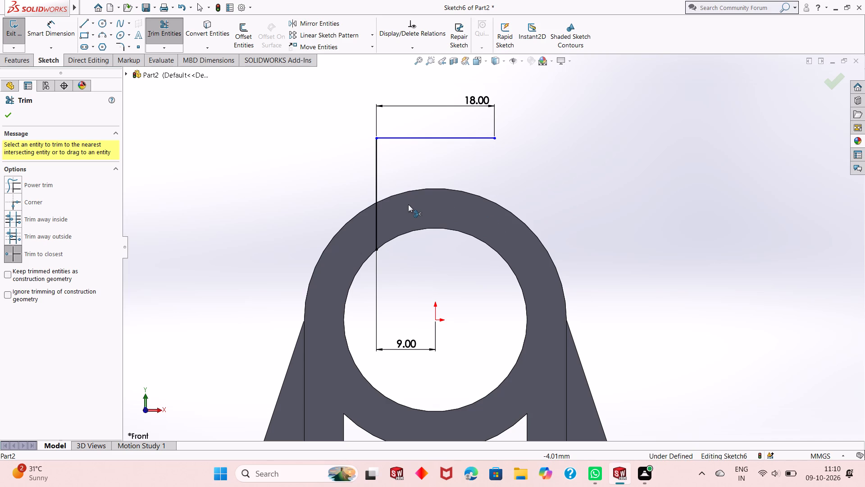
pyautogui.hotkey('ctrl', 'z')
pyautogui.press('Escape')
pyautogui.press('Escape')
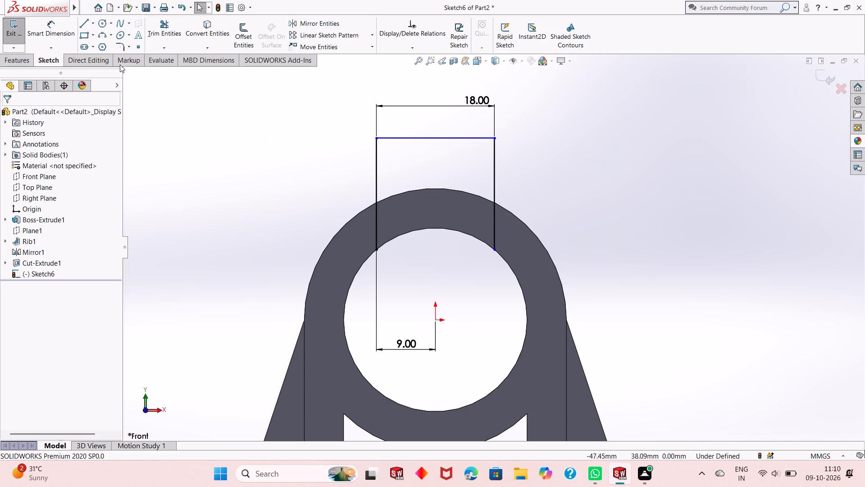
pyautogui.press('Escape')
# Set the display style to Hidden Lines Visible and convert the ring's outer arc edge into the sketch.
pyautogui.scroll(1, 430, 285)
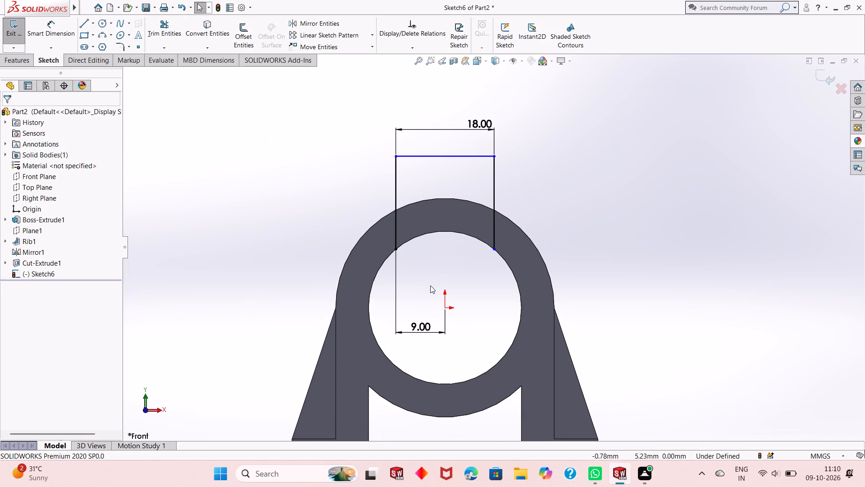
pyautogui.click(495, 64)
pyautogui.click(499, 110)
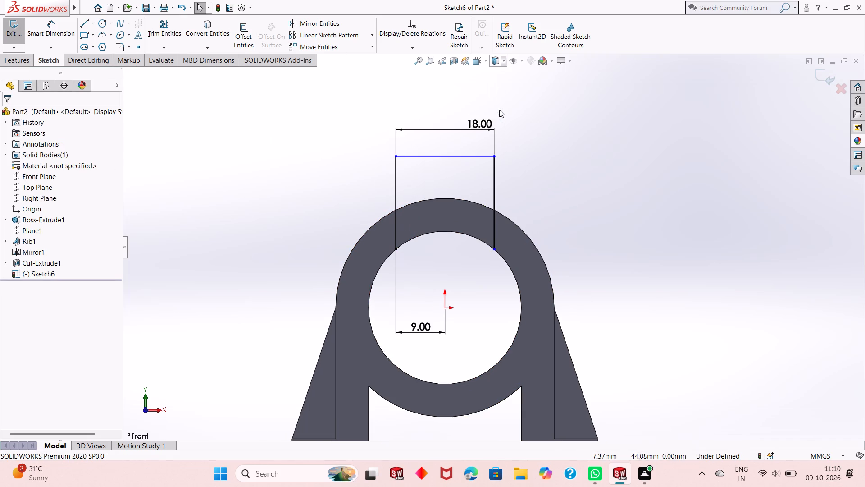
pyautogui.click(219, 33)
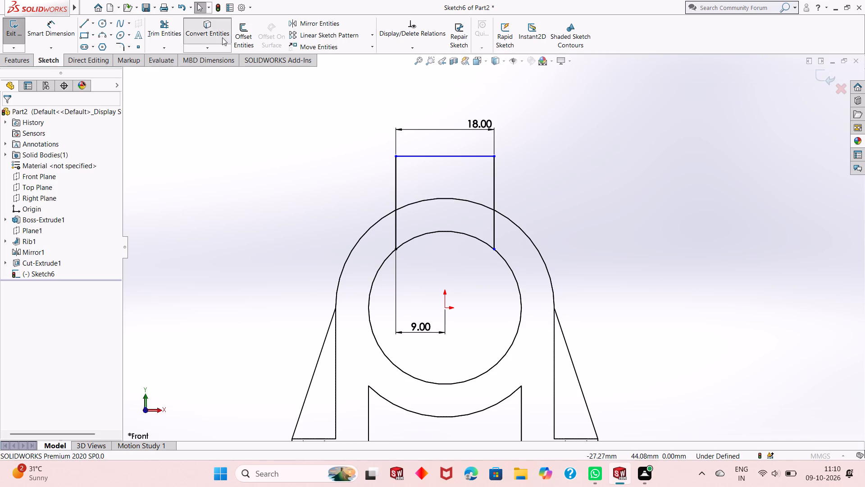
pyautogui.click(444, 199)
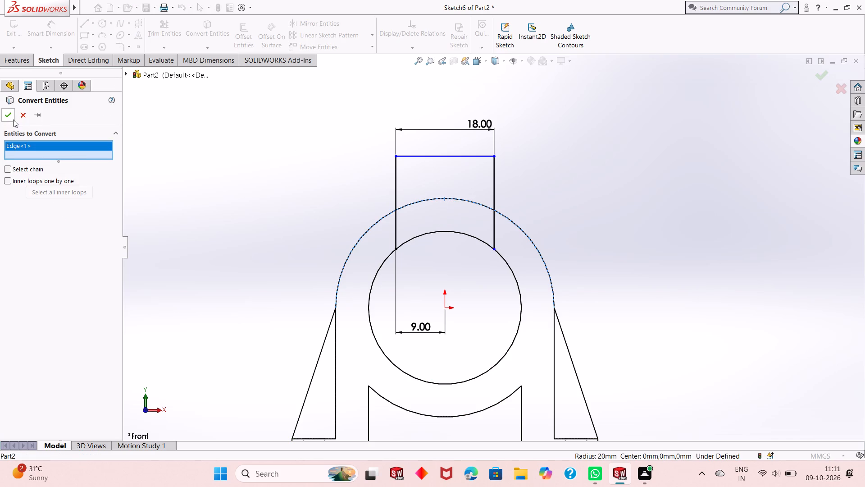
pyautogui.click(13, 116)
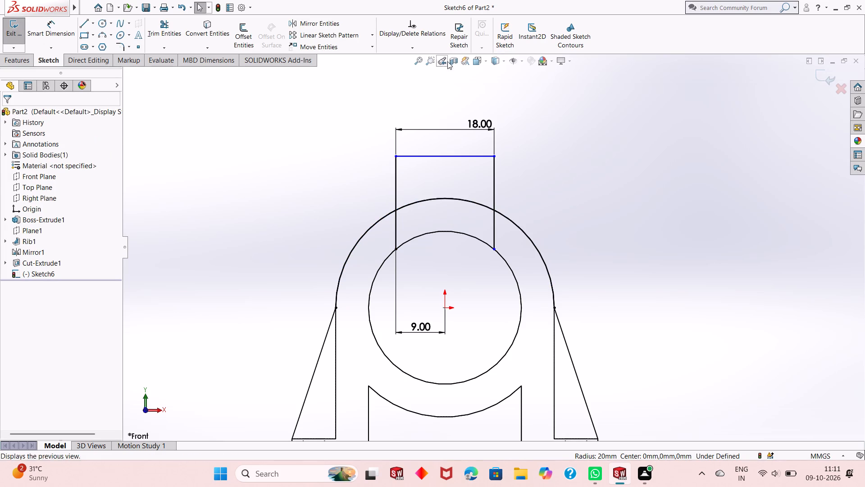
# Set the display style to Shaded With Edges.
pyautogui.click(497, 64)
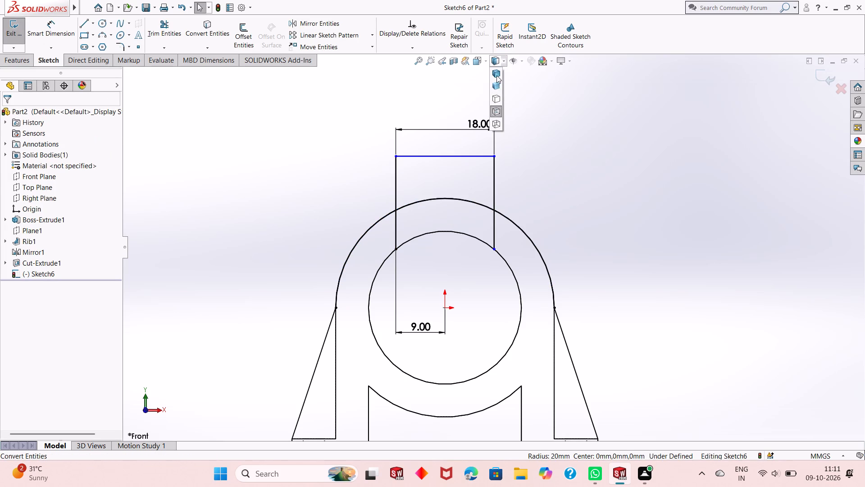
pyautogui.click(496, 75)
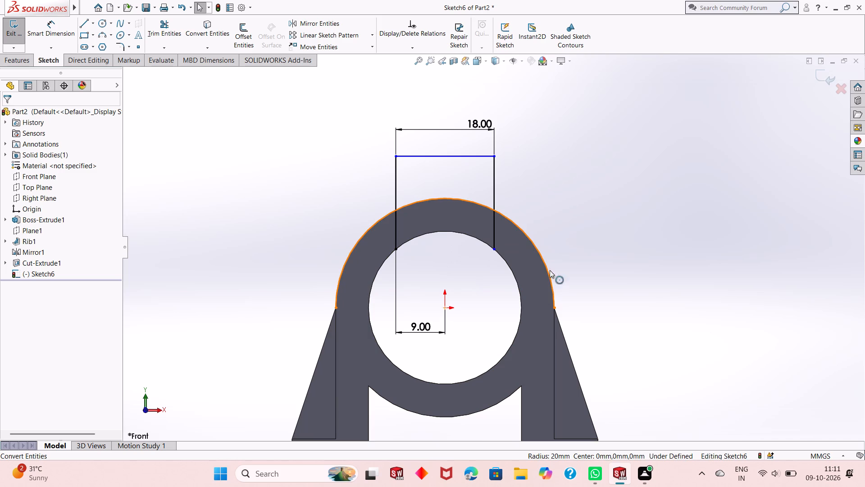
# Trim the converted arc outside the two vertical lines and both line ends below the arc, leaving a closed boss profile.
pyautogui.scroll(2, 480, 219)
pyautogui.scroll(-3, 473, 227)
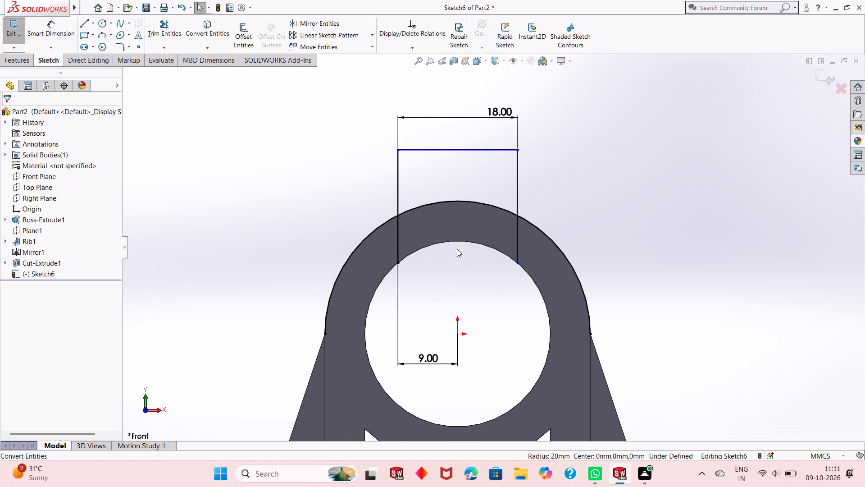
pyautogui.scroll(-1, 478, 224)
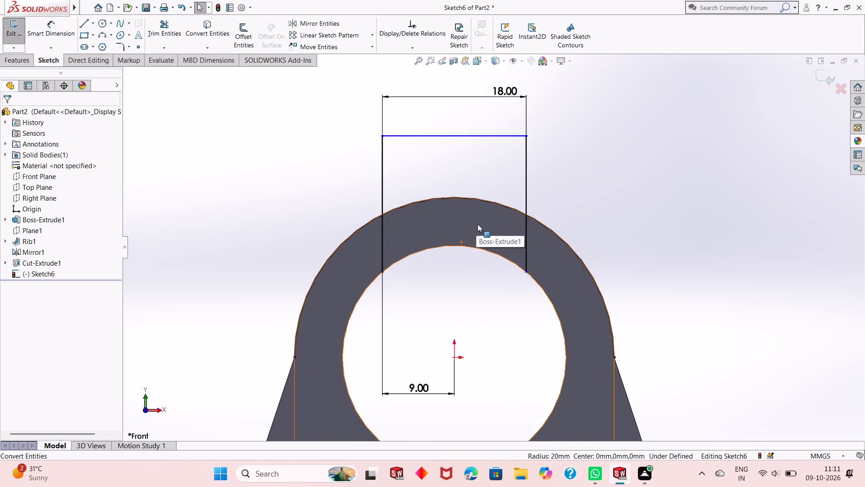
pyautogui.scroll(-1, 478, 224)
pyautogui.scroll(1, 479, 262)
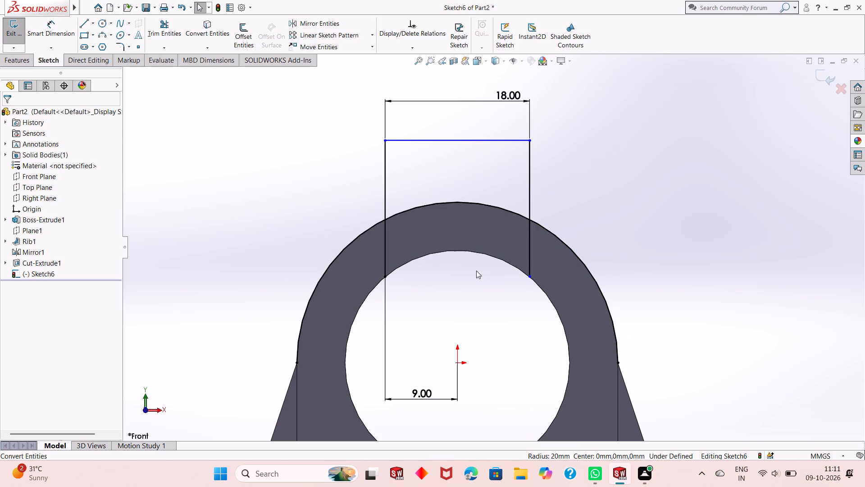
pyautogui.scroll(-1, 446, 251)
pyautogui.scroll(3, 433, 233)
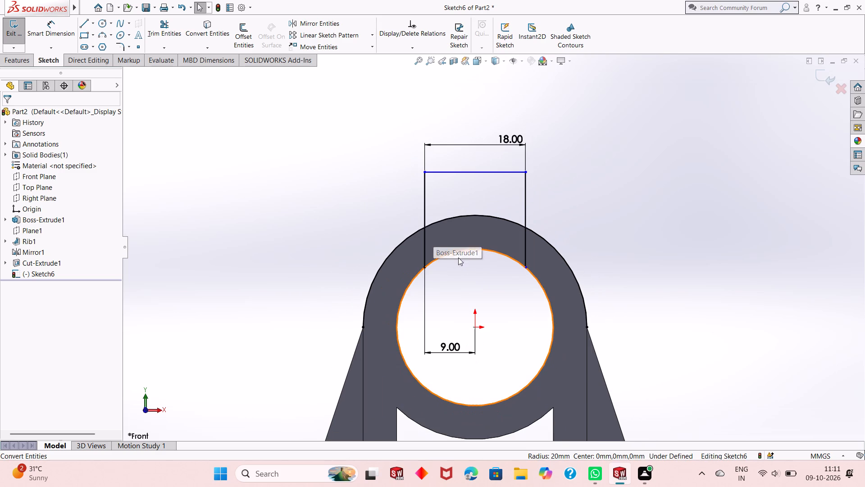
pyautogui.scroll(-1, 529, 306)
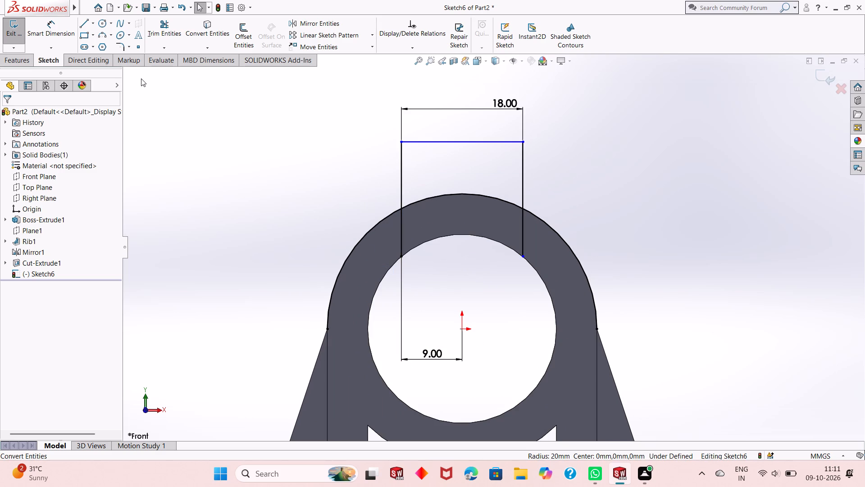
pyautogui.click(165, 35)
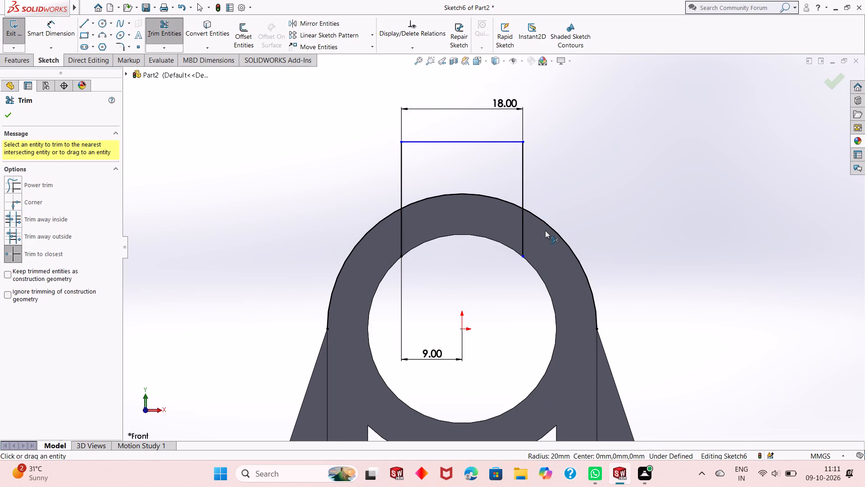
pyautogui.click(557, 231)
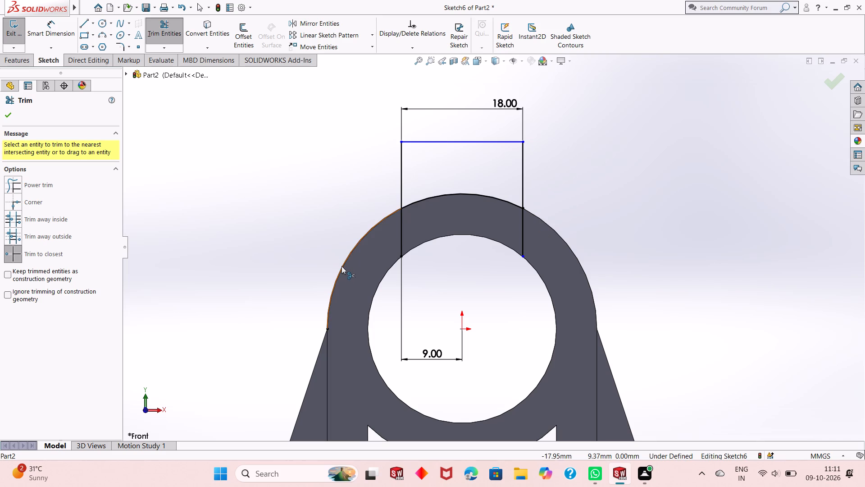
pyautogui.click(341, 266)
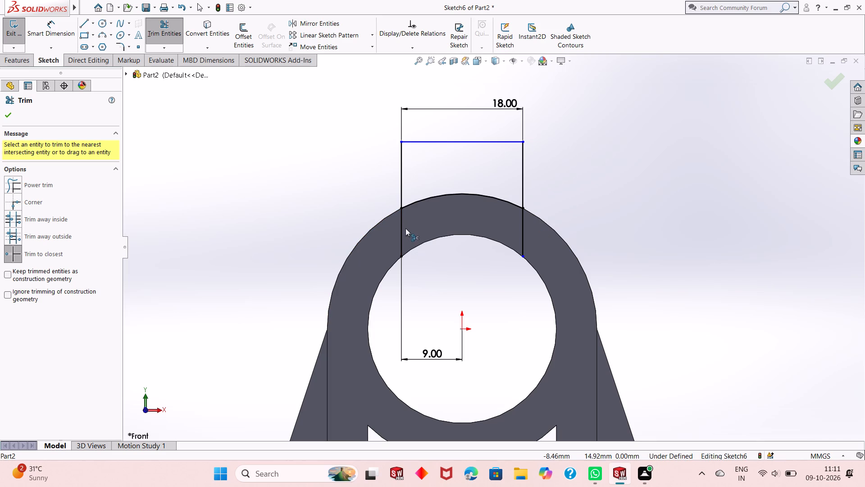
pyautogui.click(402, 237)
pyautogui.click(524, 233)
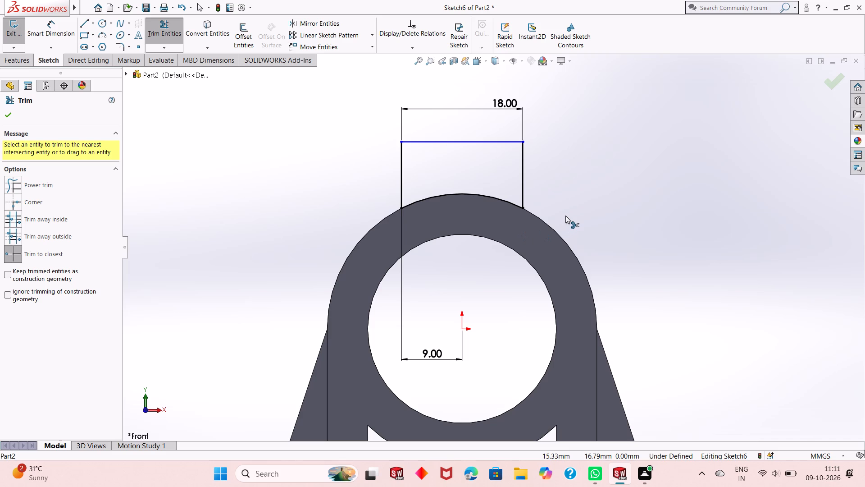
pyautogui.press('Escape')
pyautogui.press('Escape')
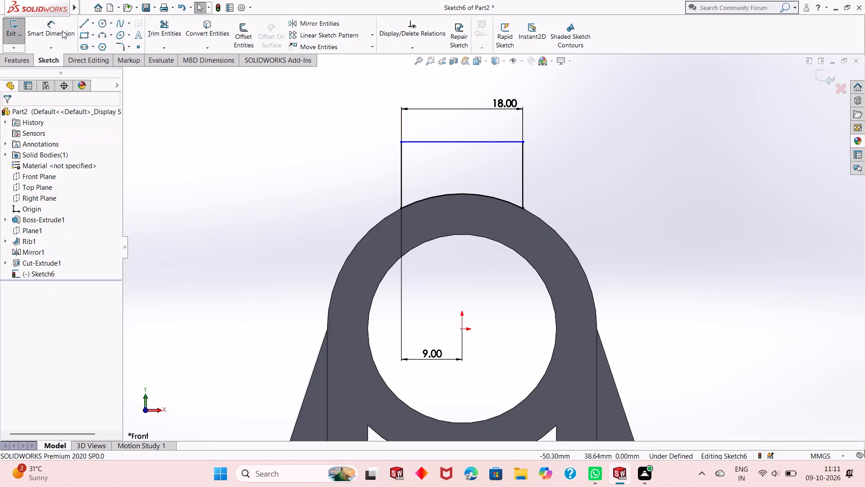
# Dimension the boss profile's right vertical line to 7.2 mm.
pyautogui.click(57, 27)
pyautogui.click(522, 184)
pyautogui.click(564, 173)
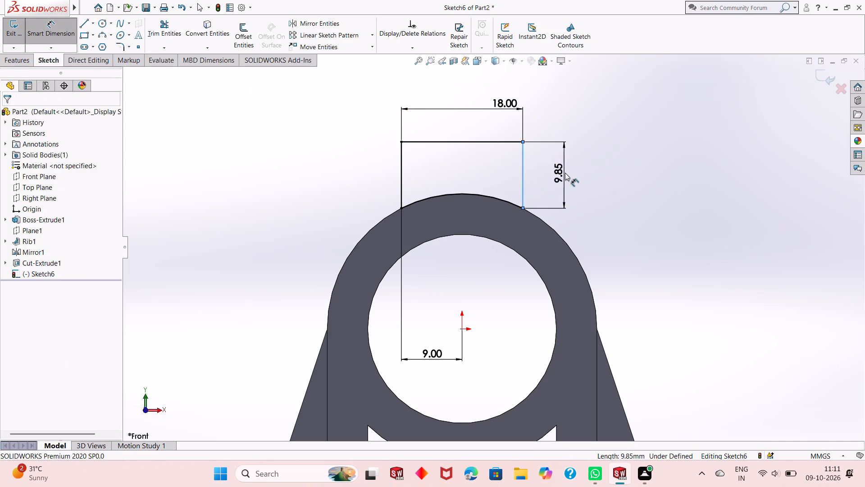
pyautogui.write('7.5')
pyautogui.press('BackSpace')
pyautogui.press('2')
pyautogui.press('Return')
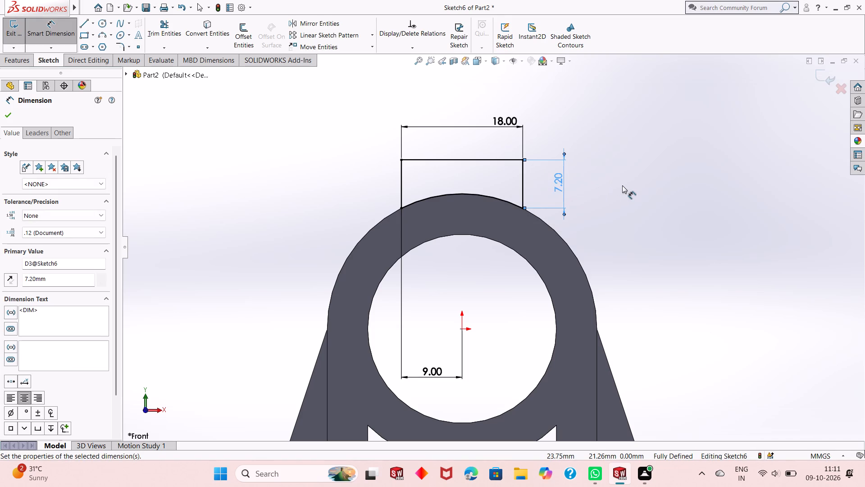
pyautogui.press('Escape')
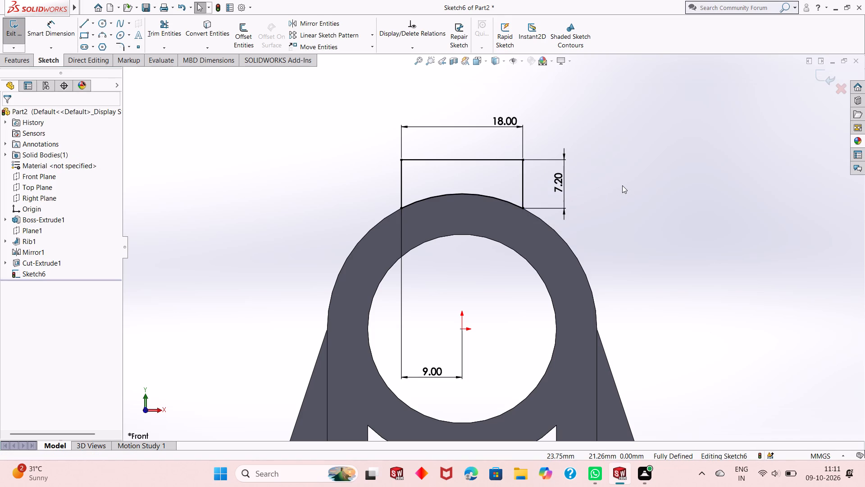
# Extrude the boss profile 28 mm blind in the reversed direction over the bracket body, merging the result.
pyautogui.scroll(1, 469, 244)
pyautogui.moveTo(631, 270); pyautogui.dragTo(619, 285, button='middle')
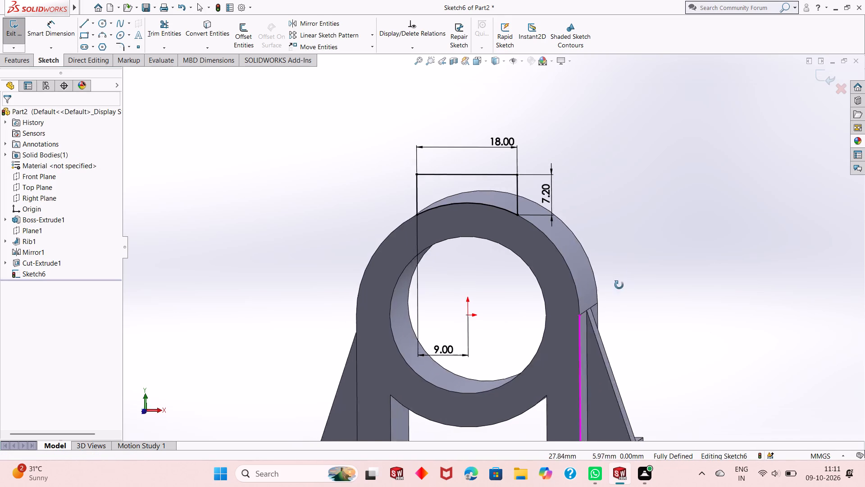
pyautogui.moveTo(619, 285); pyautogui.dragTo(619, 286, button='middle')
pyautogui.scroll(2, 455, 257)
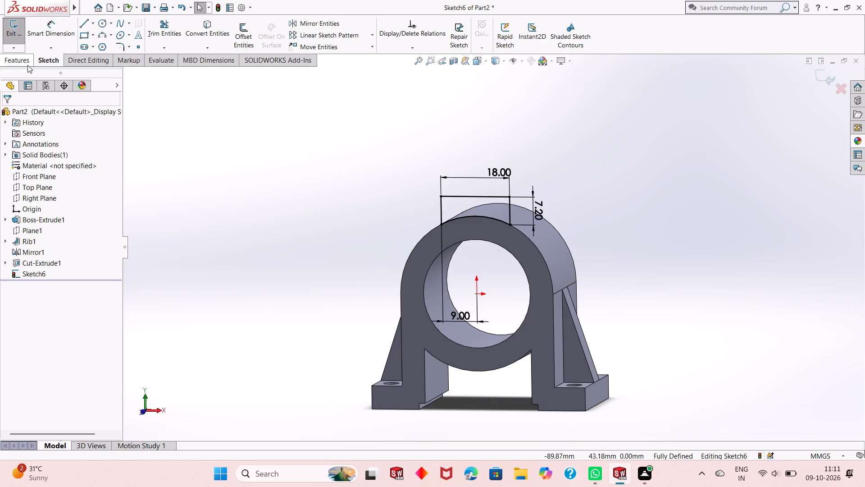
pyautogui.click(27, 63)
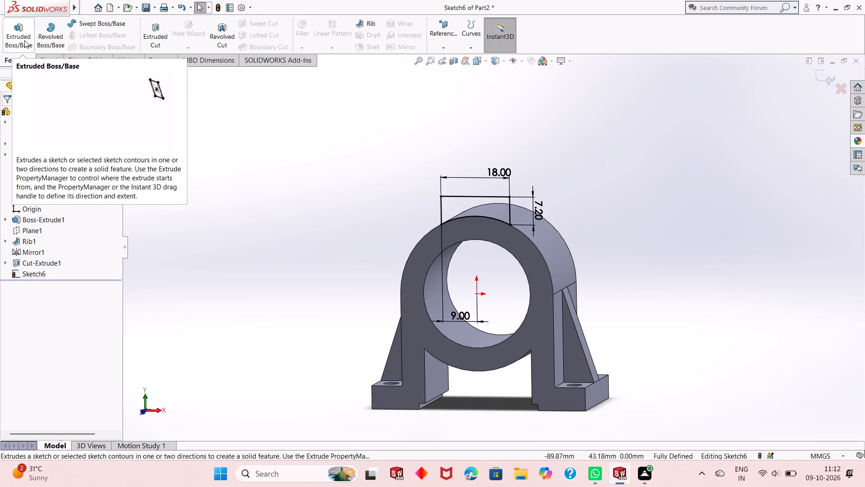
pyautogui.click(24, 40)
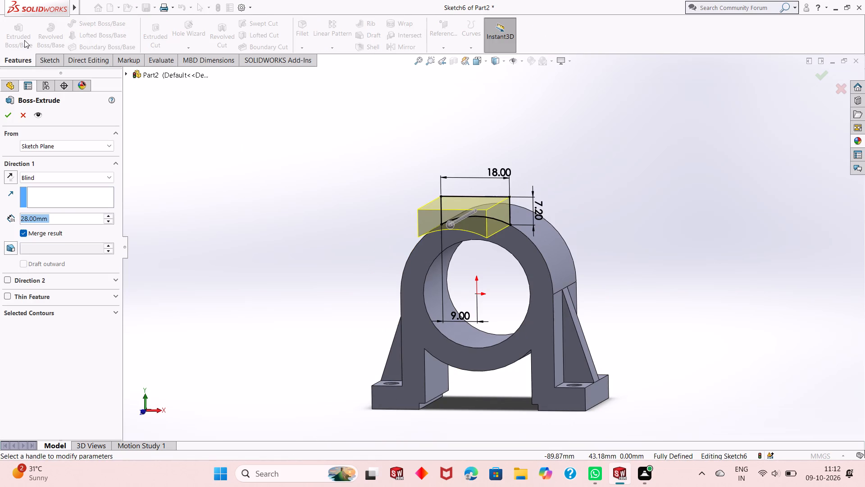
pyautogui.press('Escape')
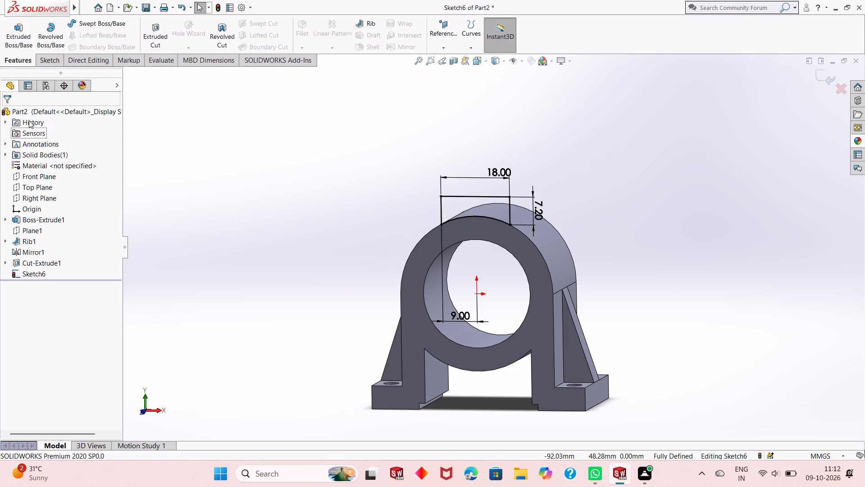
pyautogui.click(16, 47)
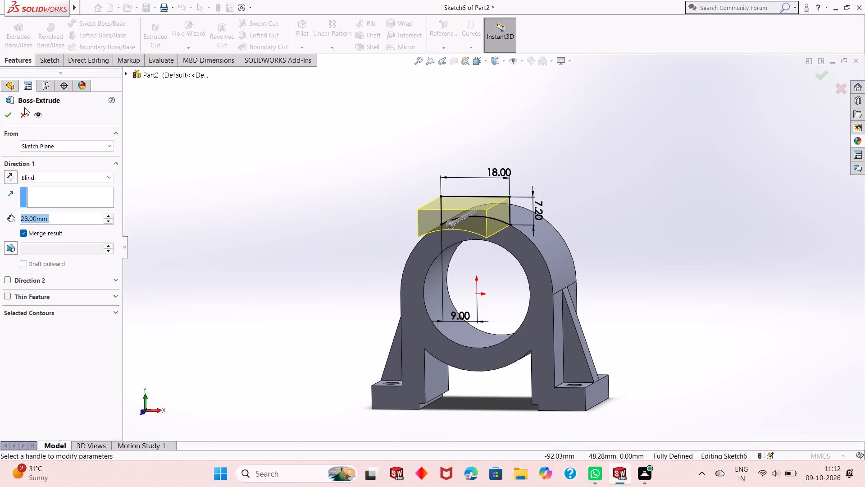
pyautogui.click(10, 172)
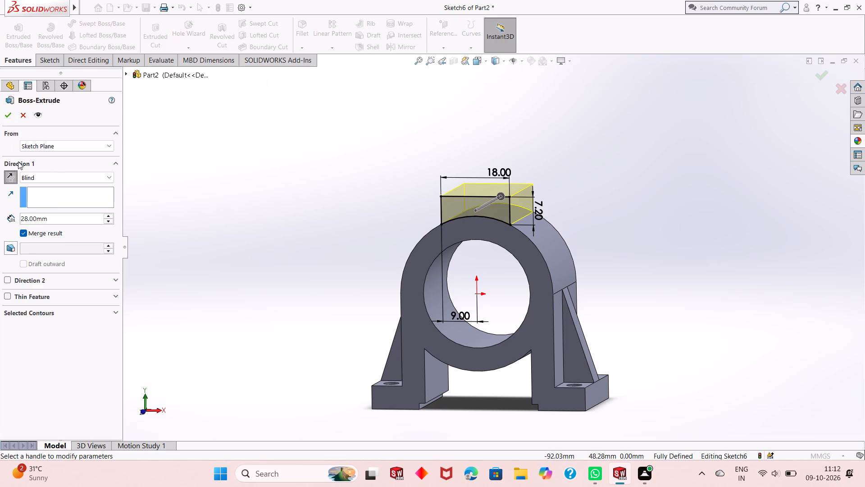
pyautogui.moveTo(326, 229); pyautogui.dragTo(281, 246, button='middle')
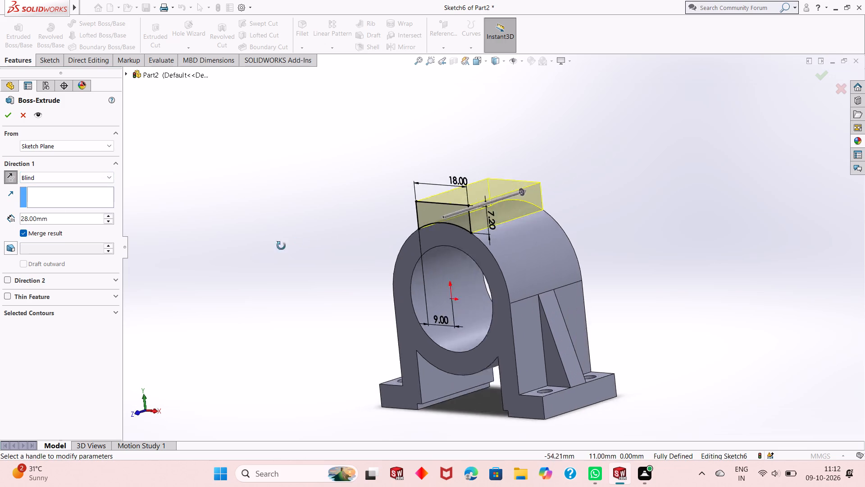
pyautogui.moveTo(281, 246); pyautogui.dragTo(264, 250, button='middle')
pyautogui.moveTo(469, 240); pyautogui.dragTo(437, 263, button='middle')
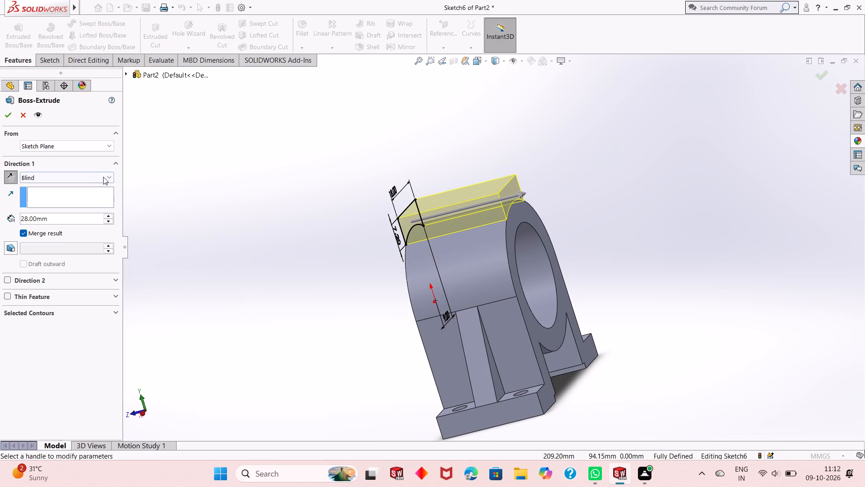
pyautogui.click(3, 114)
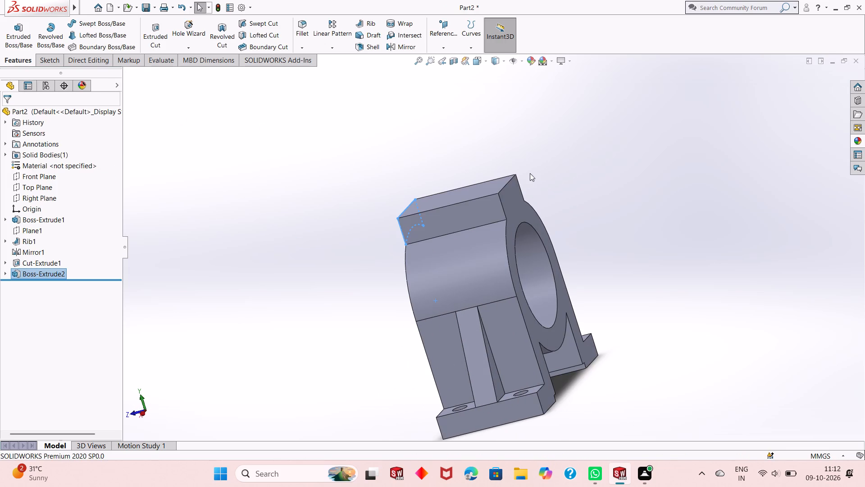
pyautogui.click(536, 173)
# Sketch a corner rectangle about 5.75 mm wide and 18.15 mm high on the bracket's front face, crossing the top boss into the bore.
pyautogui.moveTo(471, 224); pyautogui.dragTo(526, 188, button='middle')
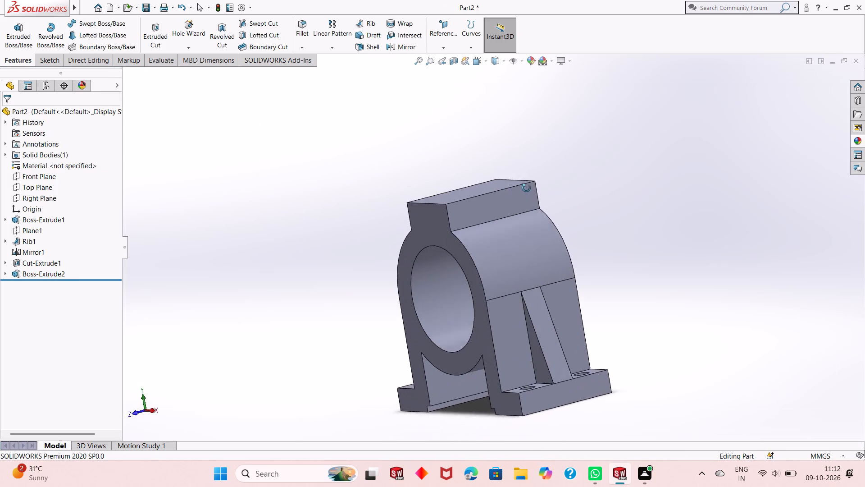
pyautogui.moveTo(526, 188); pyautogui.dragTo(582, 156, button='middle')
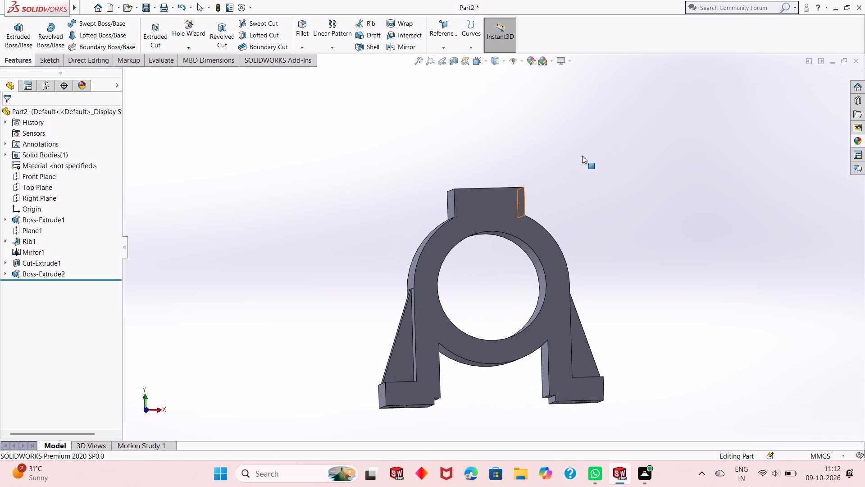
pyautogui.click(502, 207)
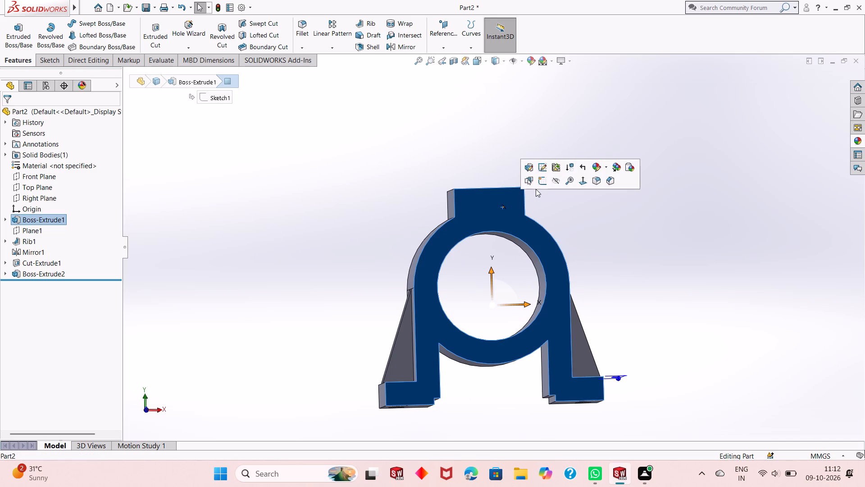
pyautogui.click(541, 184)
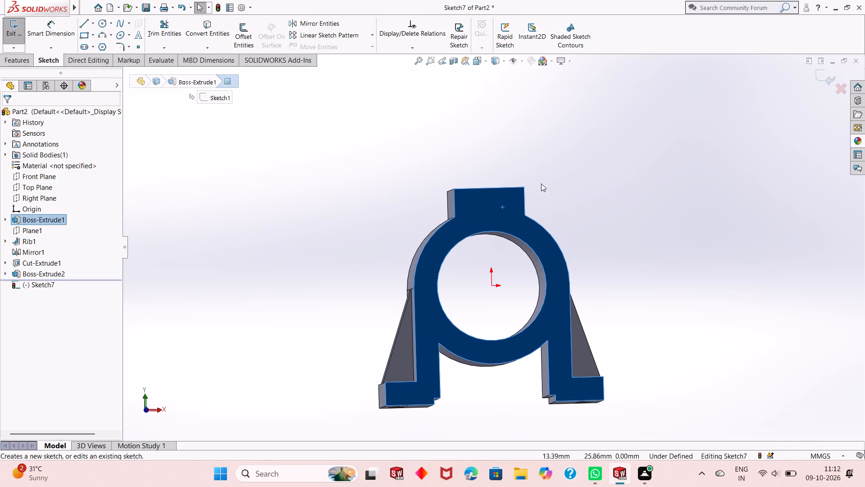
pyautogui.hotkey('ctrl', '8')
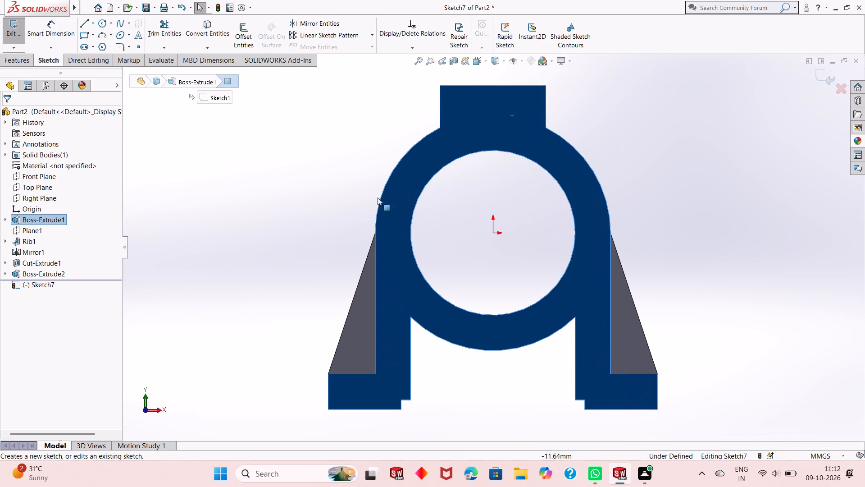
pyautogui.click(296, 178)
pyautogui.scroll(3, 366, 288)
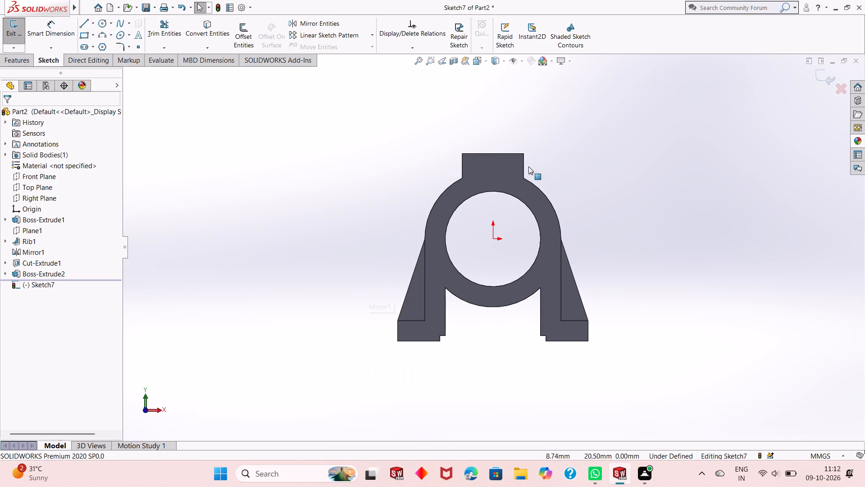
pyautogui.scroll(-2, 558, 162)
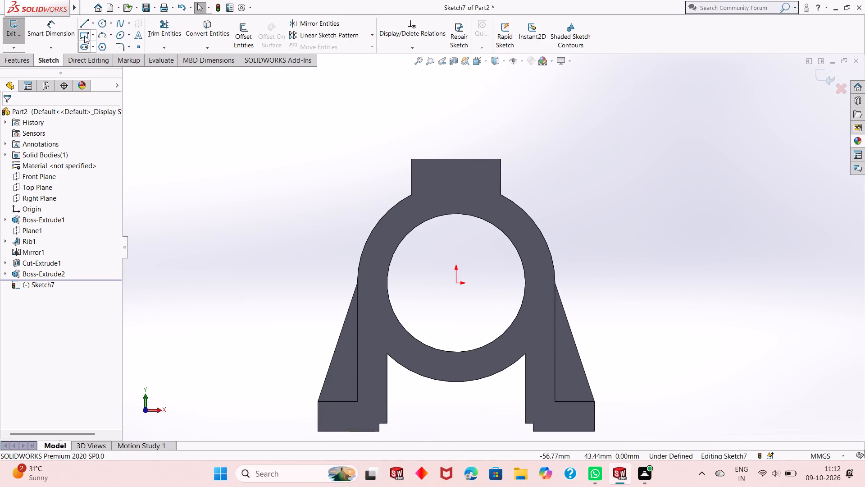
pyautogui.click(84, 35)
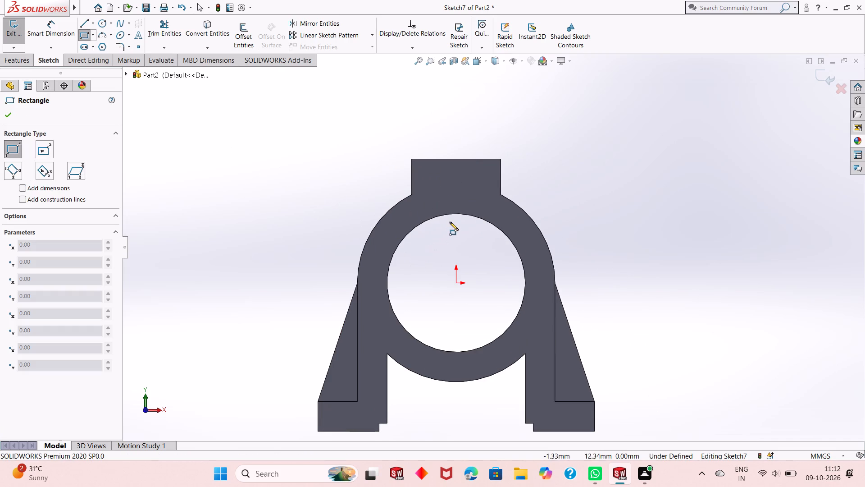
pyautogui.click(443, 224)
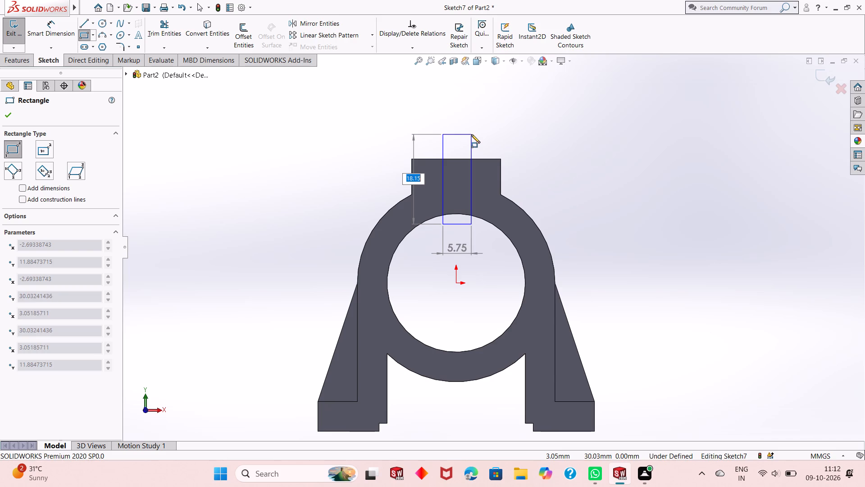
pyautogui.click(471, 134)
pyautogui.rightClick(210, 151)
pyautogui.click(223, 156)
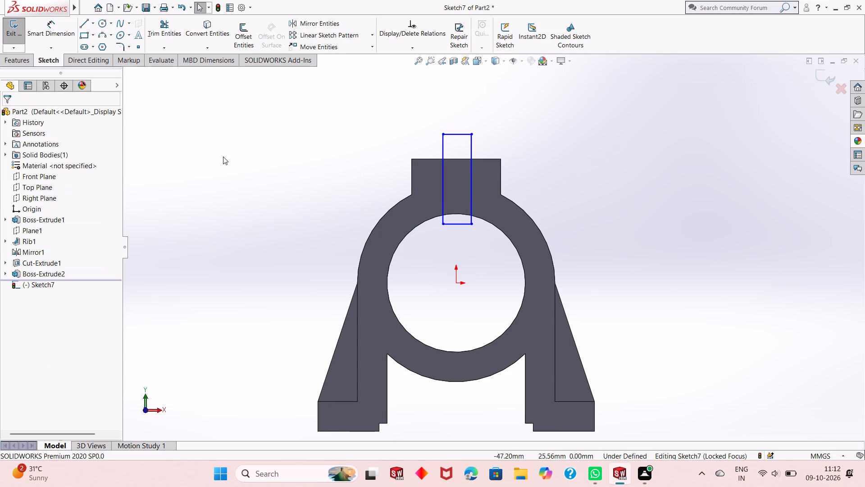
# Dimension the boss rectangle 2 mm wide, with its left side 1 mm horizontally from the origin.
pyautogui.click(57, 33)
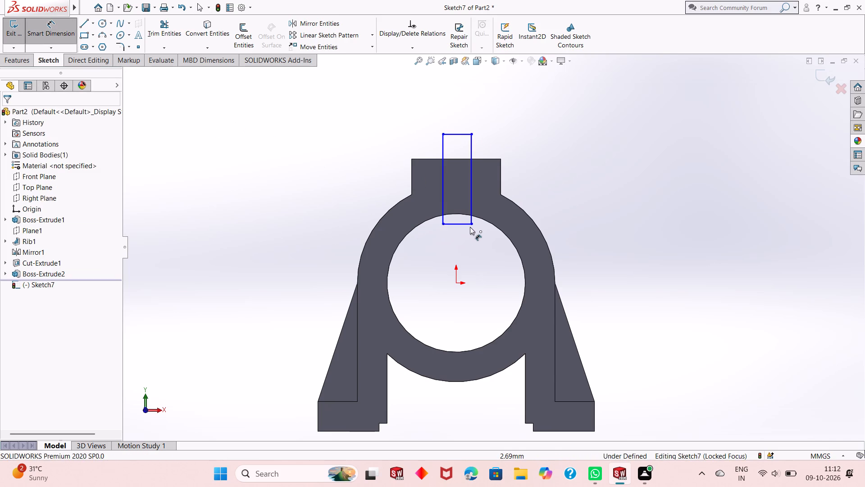
pyautogui.click(461, 223)
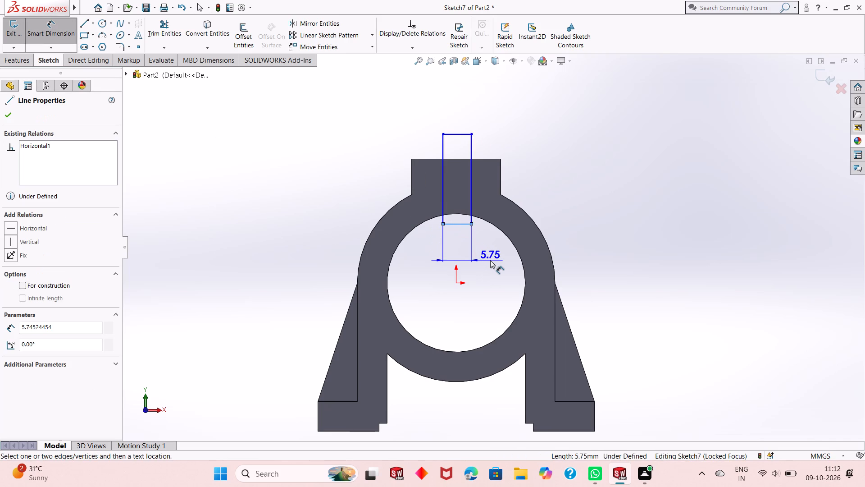
pyautogui.click(490, 260)
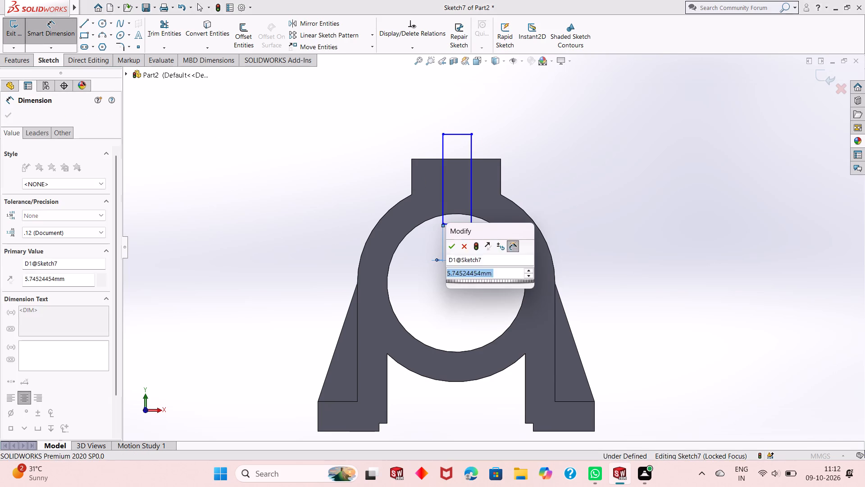
pyautogui.press('2')
pyautogui.press('Return')
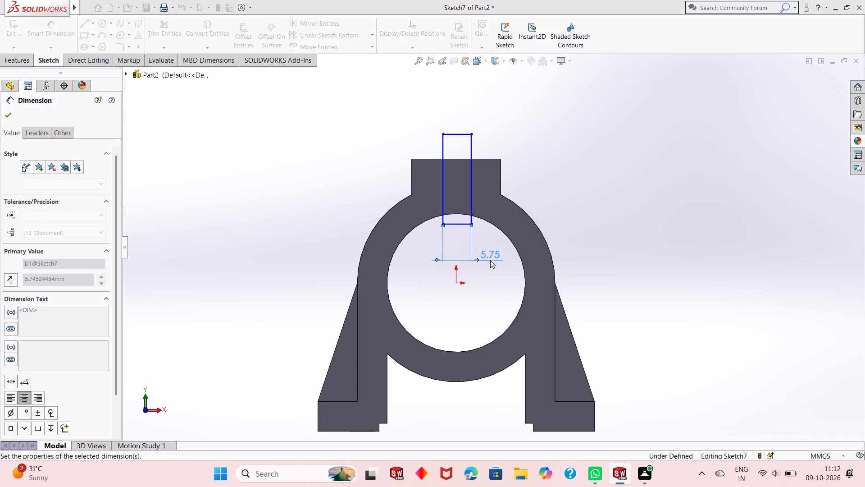
pyautogui.click(442, 223)
pyautogui.click(456, 283)
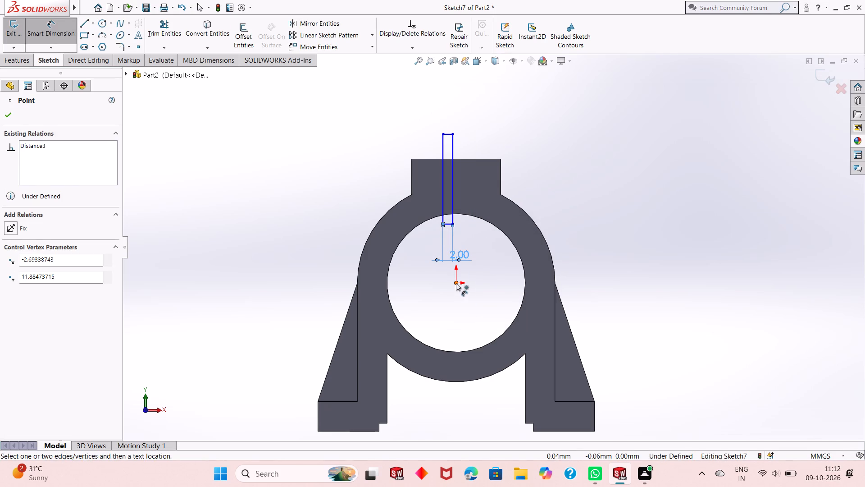
pyautogui.click(452, 309)
pyautogui.press('1')
pyautogui.press('Return')
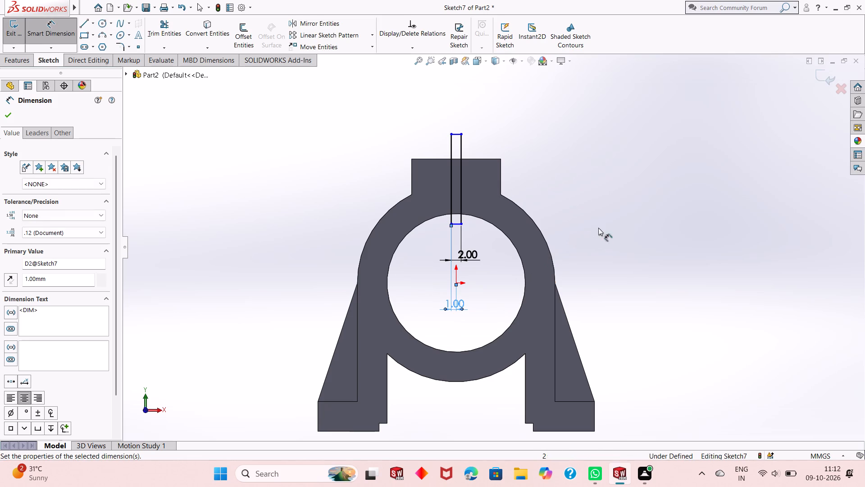
# Dimension the rectangle's height, accepting the value as drawn.
pyautogui.click(462, 144)
pyautogui.click(572, 146)
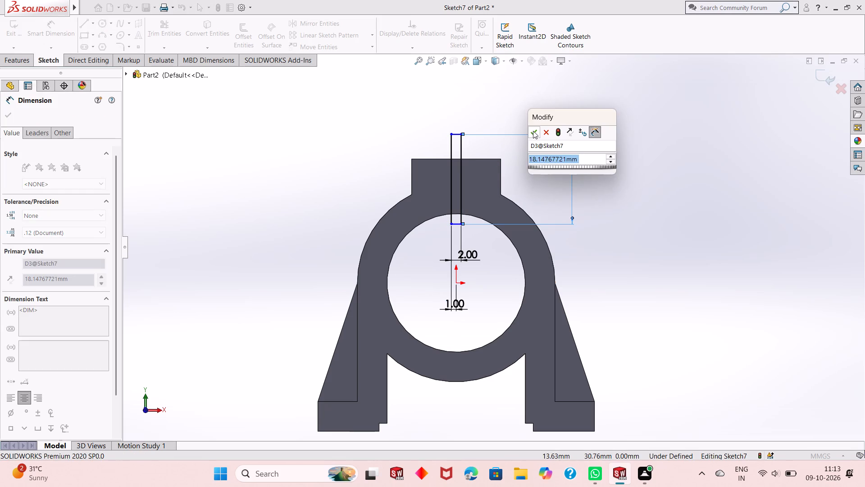
pyautogui.click(533, 131)
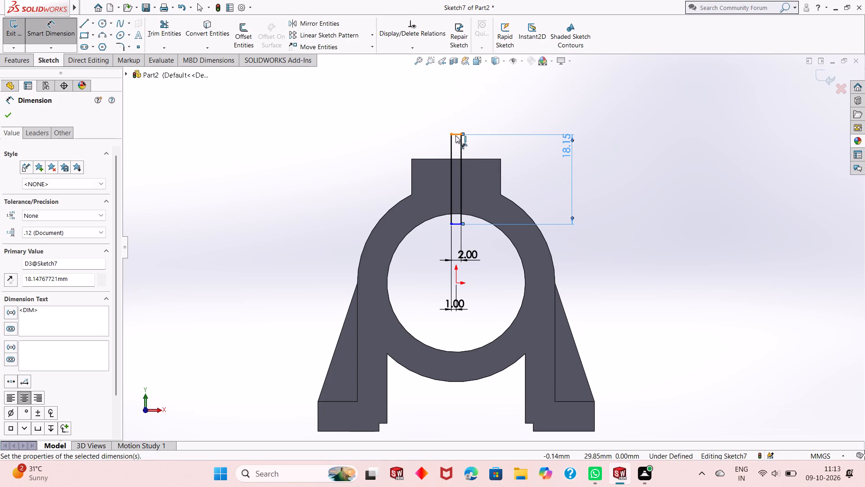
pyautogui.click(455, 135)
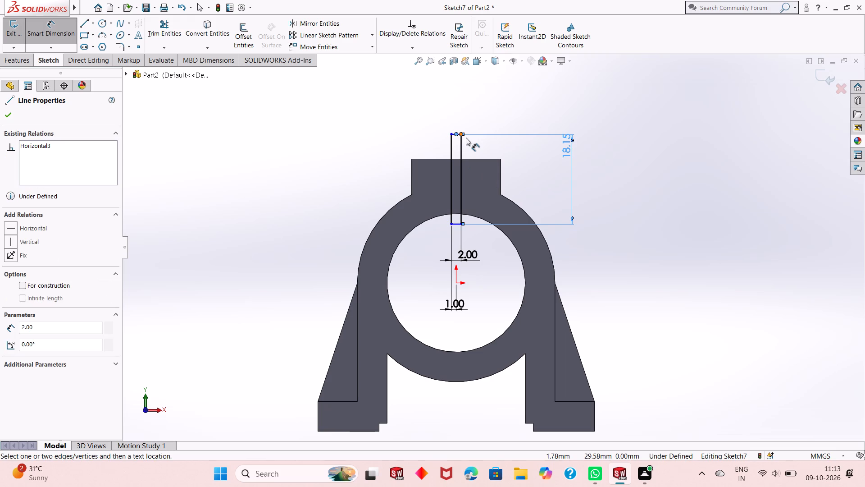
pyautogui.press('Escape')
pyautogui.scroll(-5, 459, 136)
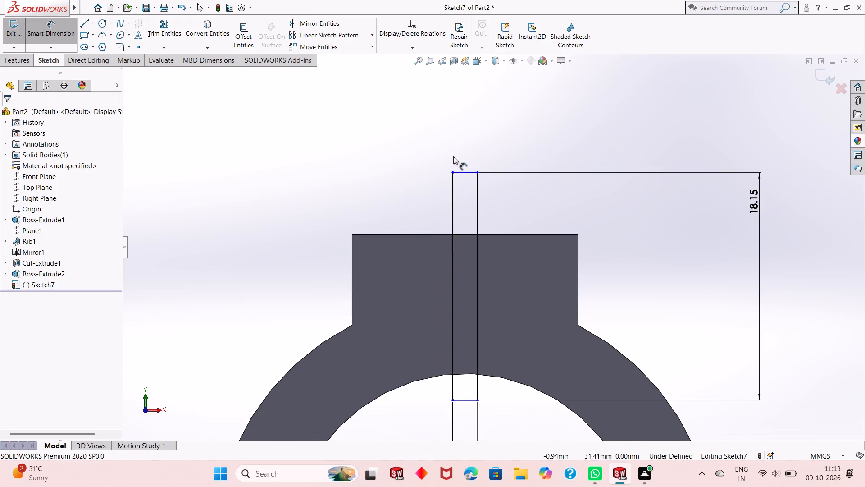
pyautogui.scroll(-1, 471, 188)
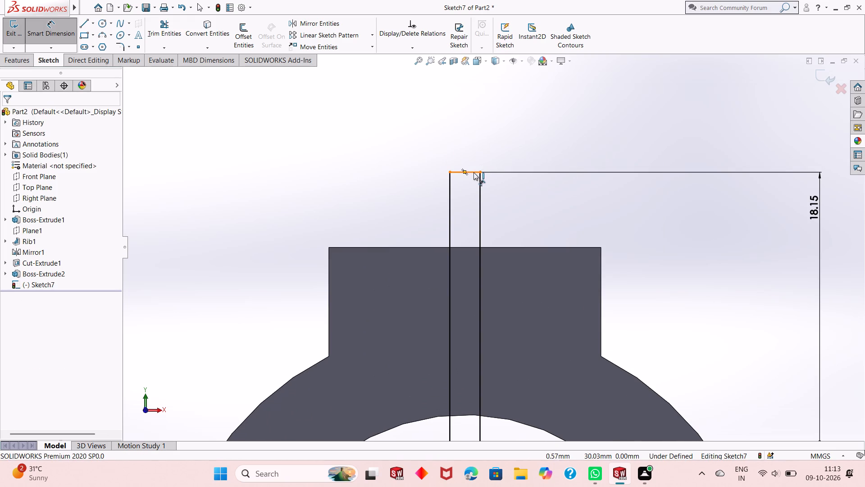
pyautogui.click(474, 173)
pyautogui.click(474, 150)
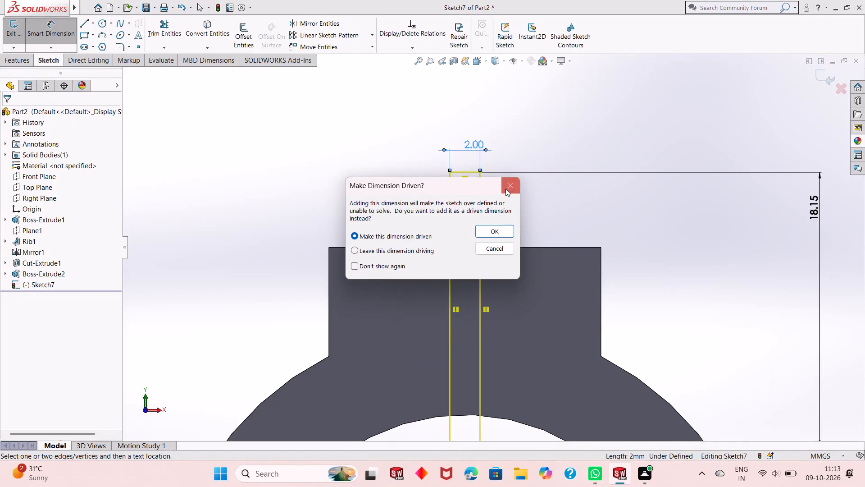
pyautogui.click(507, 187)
# Dimension the vertical distance from the rectangle's top-left corner to the origin, accepting the value as drawn.
pyautogui.scroll(-4, 432, 139)
pyautogui.scroll(11, 438, 174)
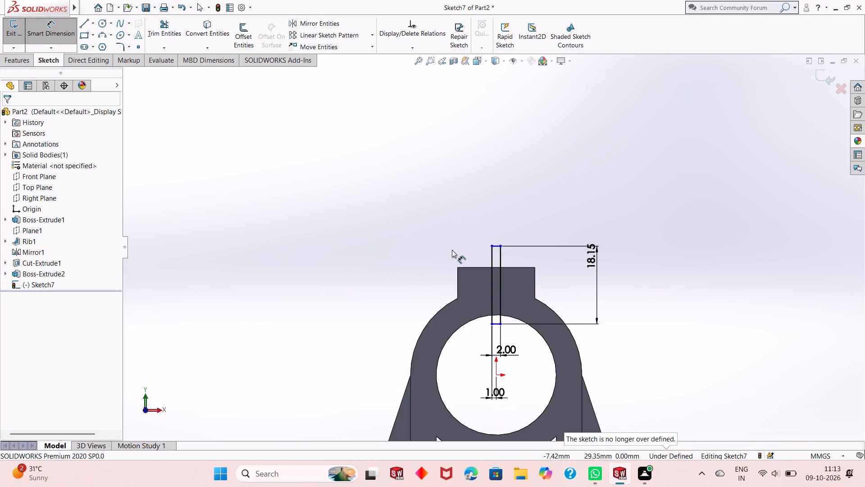
pyautogui.scroll(-2, 583, 342)
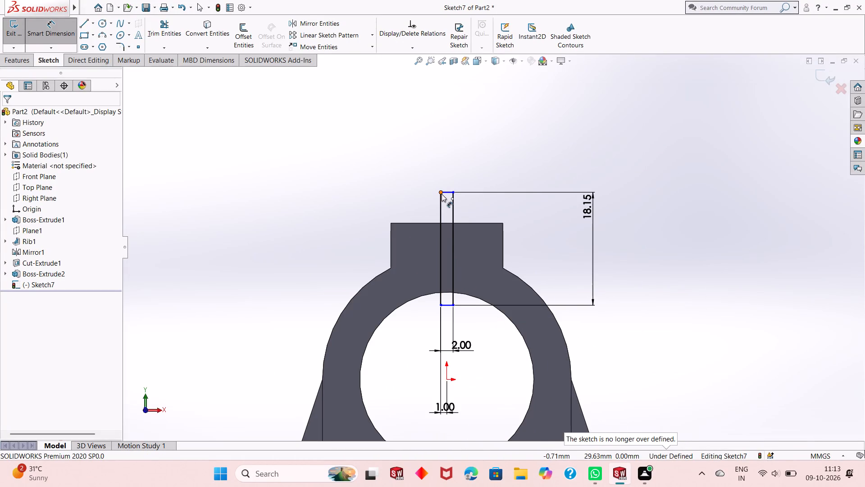
pyautogui.click(442, 193)
pyautogui.click(448, 381)
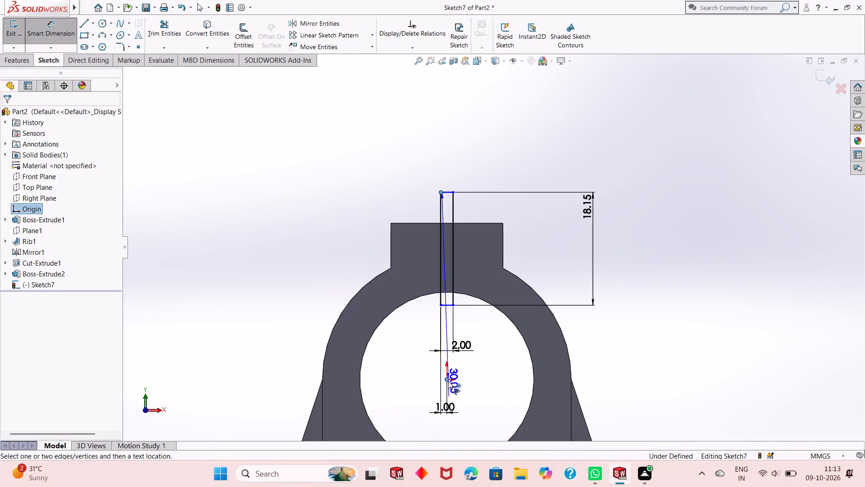
pyautogui.click(319, 335)
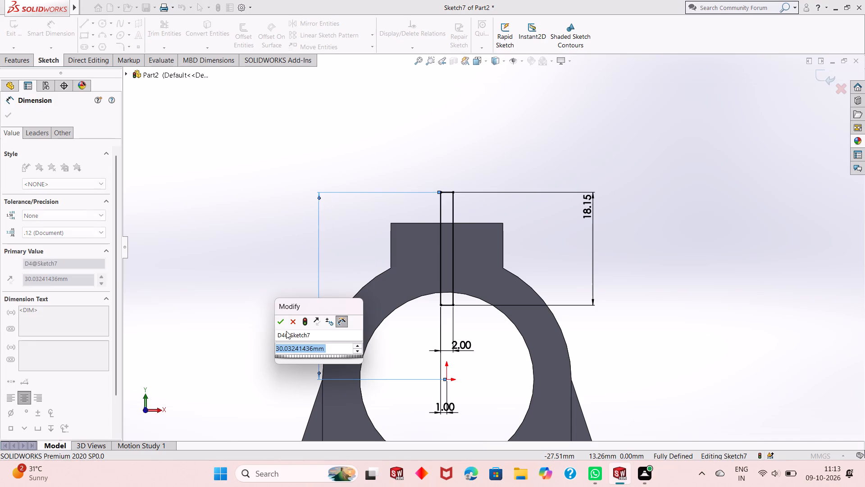
pyautogui.click(282, 326)
pyautogui.rightClick(273, 182)
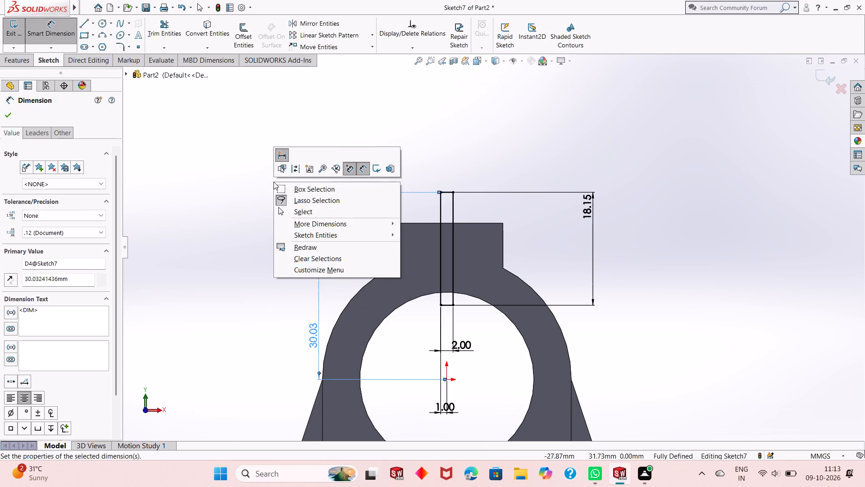
pyautogui.click(298, 213)
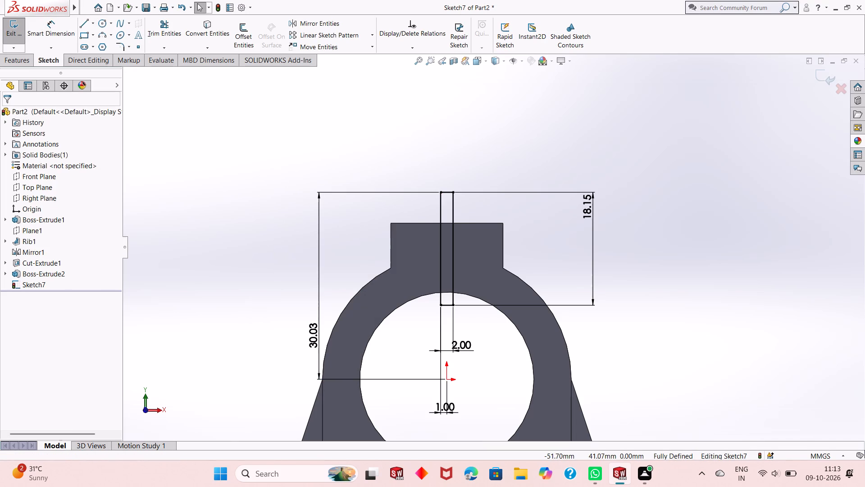
# Cut-extrude the narrow rectangle 28 mm blind through the top boss into the bore.
pyautogui.click(24, 65)
pyautogui.click(164, 31)
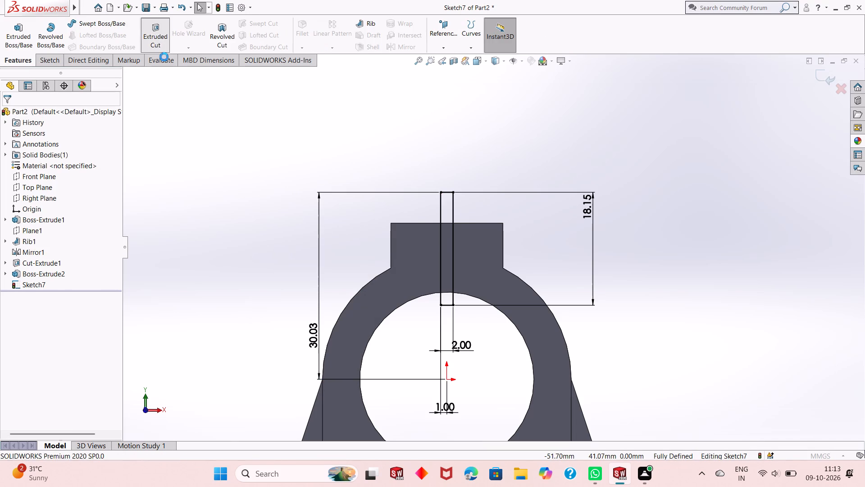
pyautogui.moveTo(604, 286); pyautogui.dragTo(560, 292, button='middle')
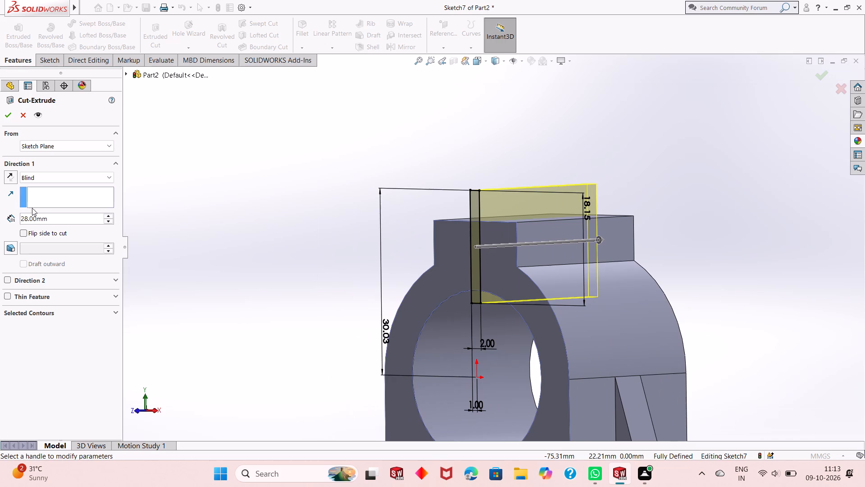
pyautogui.click(6, 115)
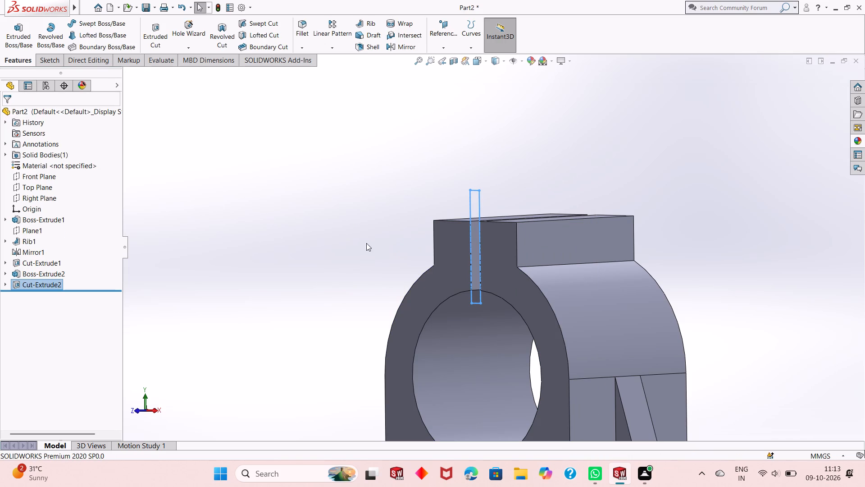
pyautogui.click(366, 244)
# Examine the slotted boss and the whole bracket from several angles.
pyautogui.scroll(4, 434, 278)
pyautogui.scroll(-3, 571, 297)
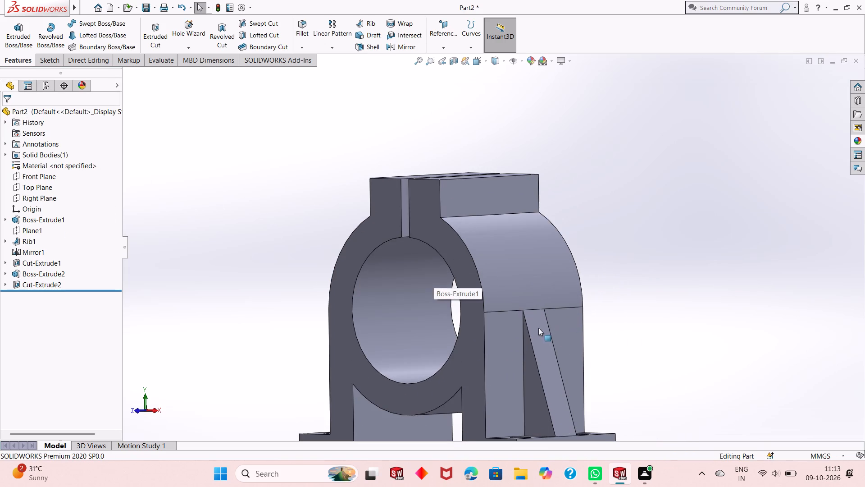
pyautogui.moveTo(536, 327); pyautogui.dragTo(583, 369, button='middle')
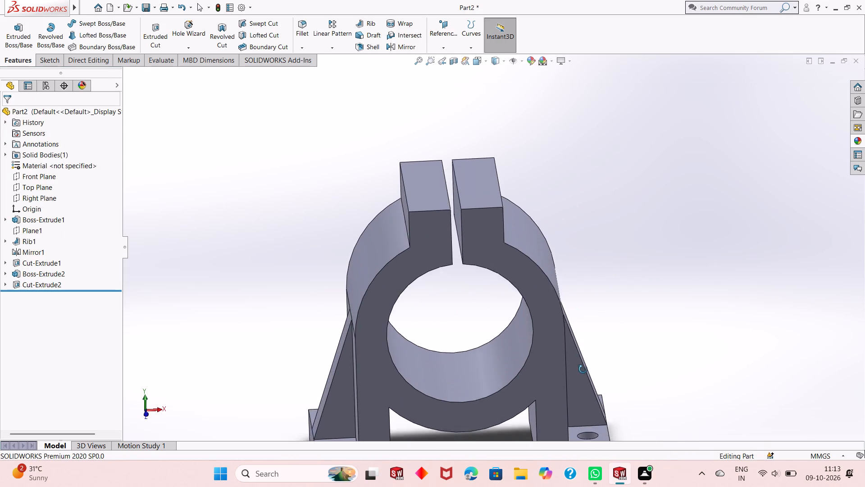
pyautogui.moveTo(583, 369); pyautogui.dragTo(575, 340, button='middle')
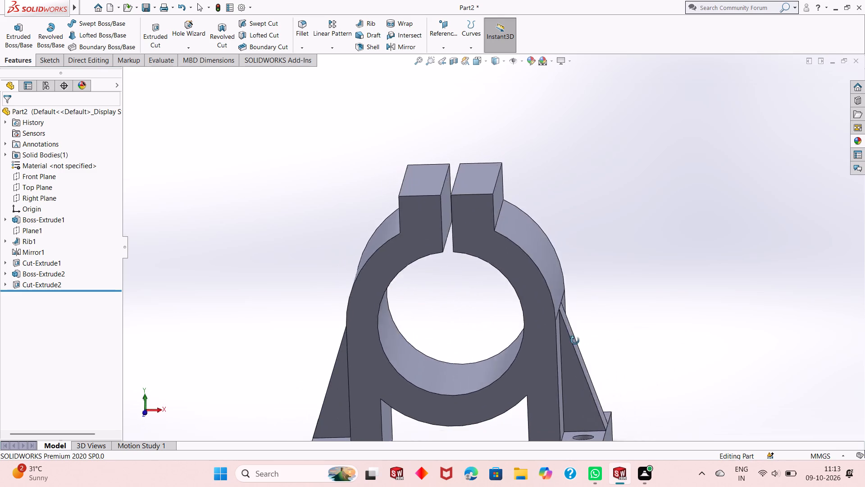
pyautogui.moveTo(575, 340); pyautogui.dragTo(572, 290, button='middle')
pyautogui.moveTo(560, 298); pyautogui.dragTo(528, 380, button='middle')
pyautogui.scroll(1, 503, 349)
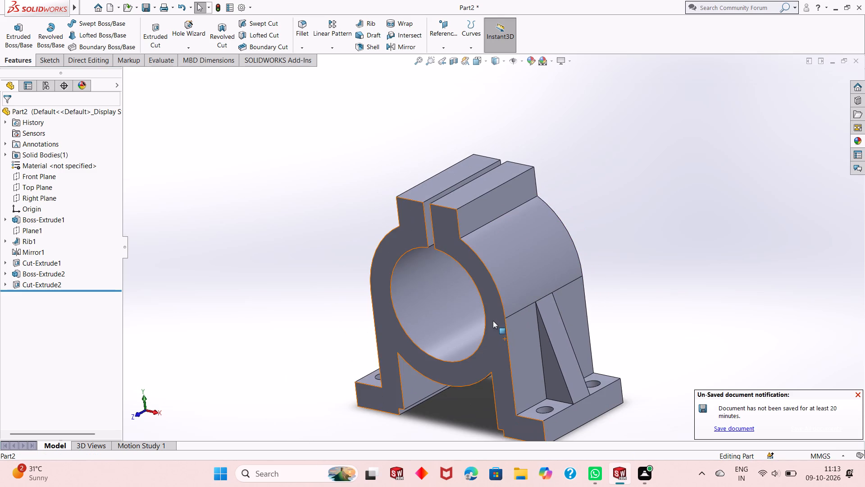
# Sketch three circles in a row on the right boss half's outer side face, about 4.2, 5.3 and 4.4 mm in diameter.
pyautogui.click(503, 200)
pyautogui.click(542, 179)
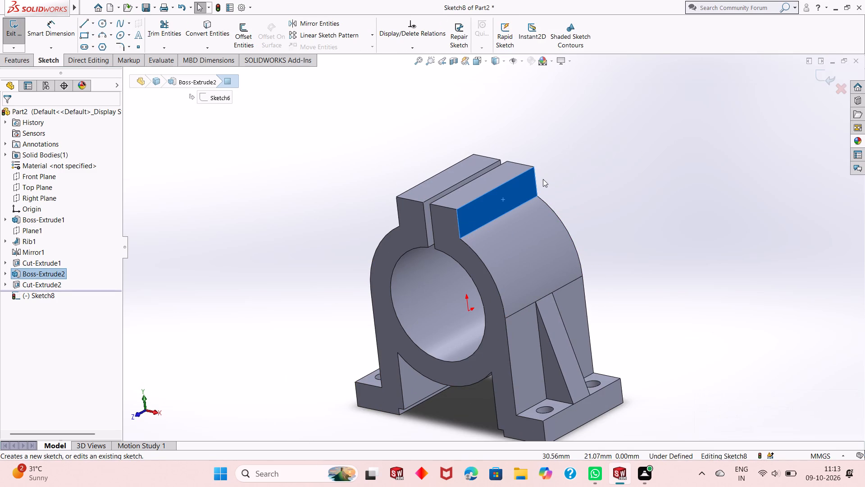
pyautogui.hotkey('ctrl', '8')
pyautogui.scroll(4, 517, 319)
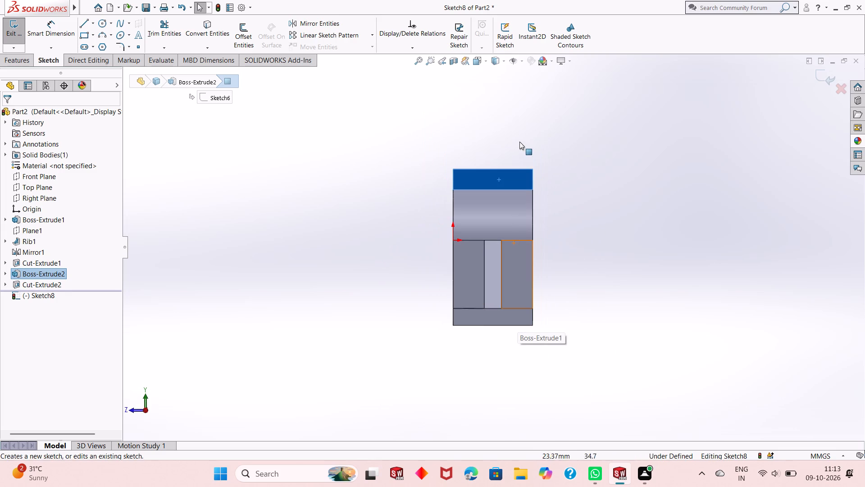
pyautogui.scroll(-2, 519, 142)
pyautogui.press('Escape')
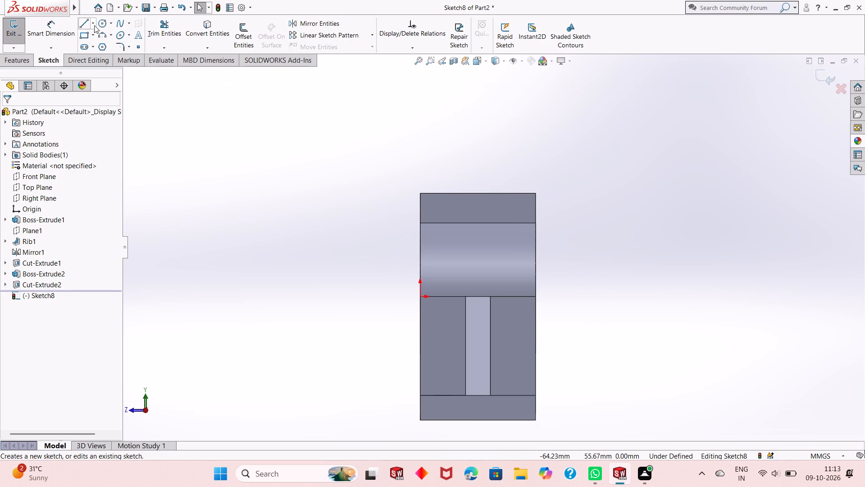
pyautogui.click(99, 23)
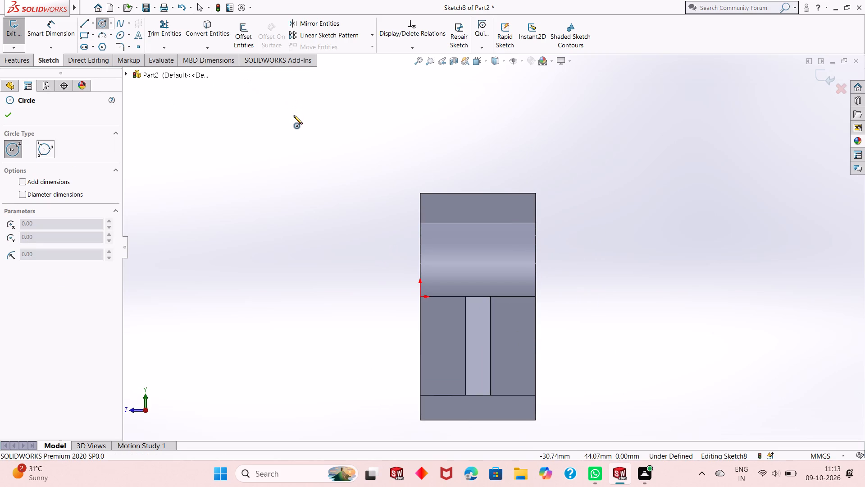
pyautogui.click(439, 205)
pyautogui.click(444, 212)
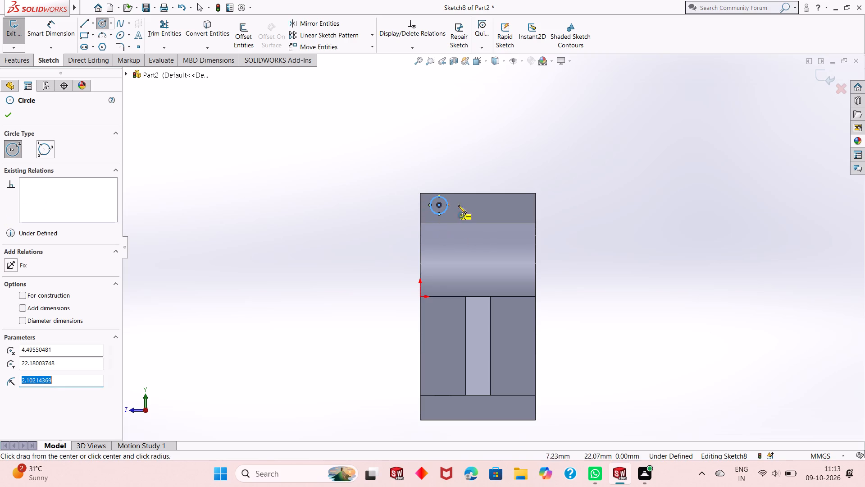
pyautogui.click(479, 206)
pyautogui.click(485, 215)
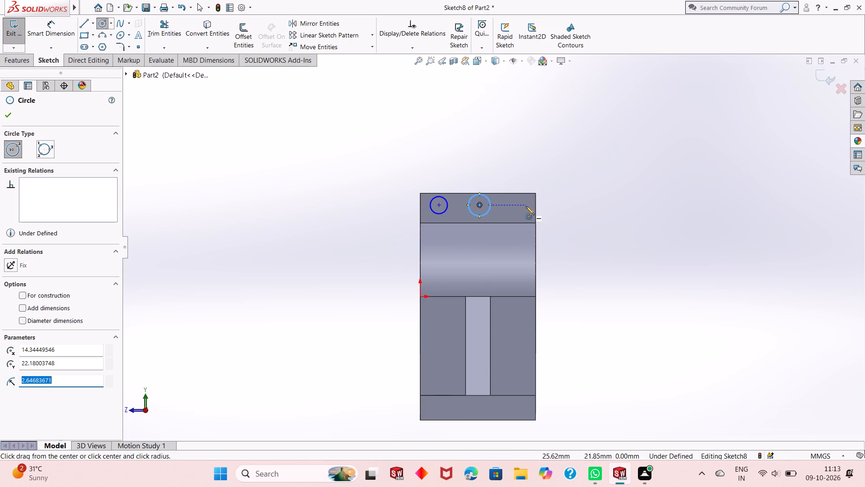
pyautogui.click(522, 206)
pyautogui.click(521, 214)
pyautogui.rightClick(553, 192)
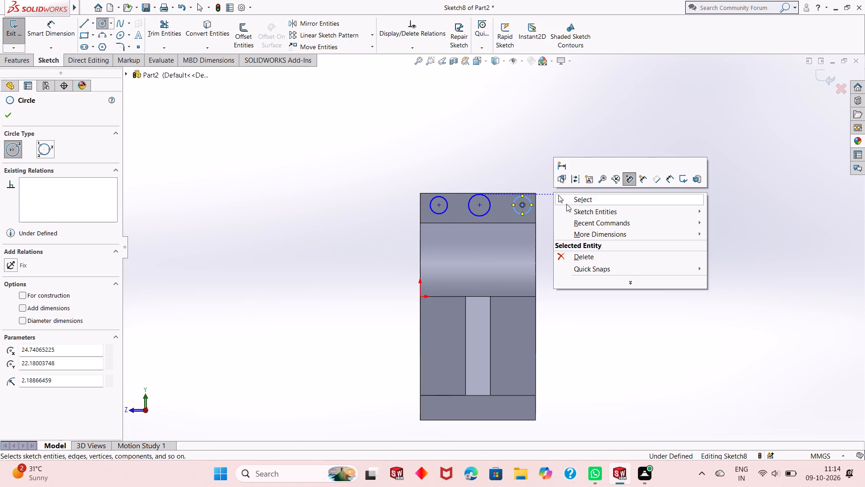
pyautogui.click(578, 197)
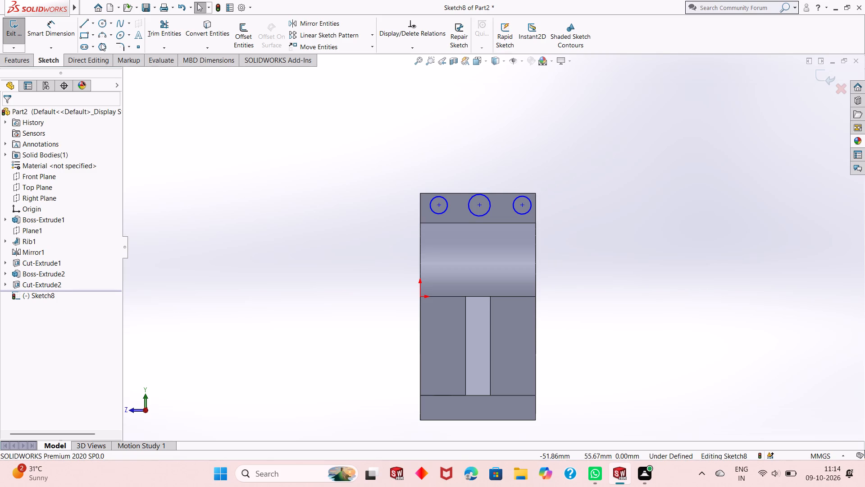
# Dimension the diameter of the leftmost circle on the boss's side face as 4 mm.
pyautogui.click(40, 29)
pyautogui.click(433, 213)
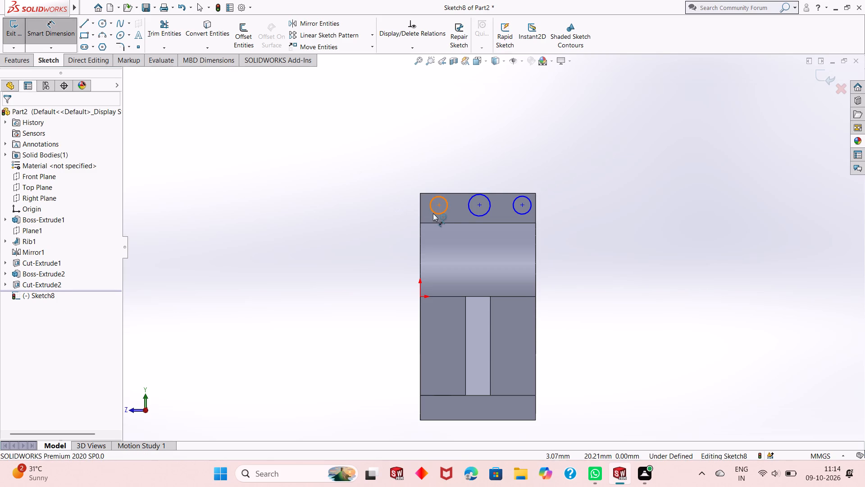
pyautogui.click(404, 258)
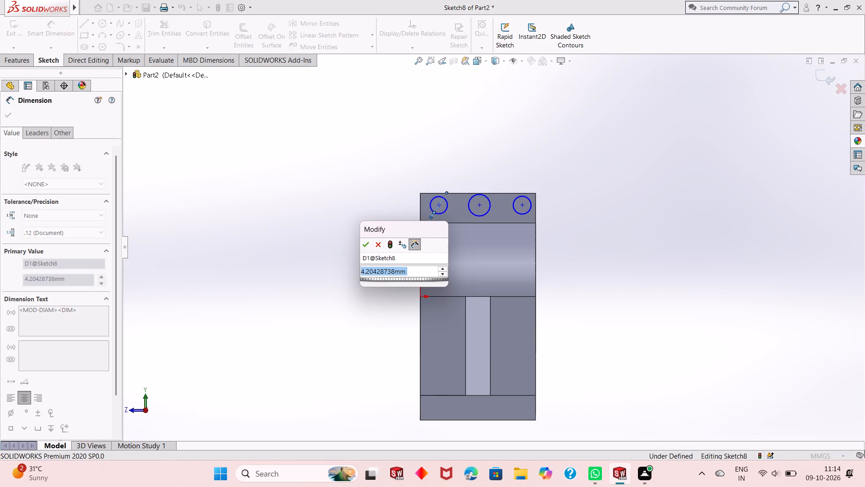
pyautogui.press('4')
pyautogui.press('Return')
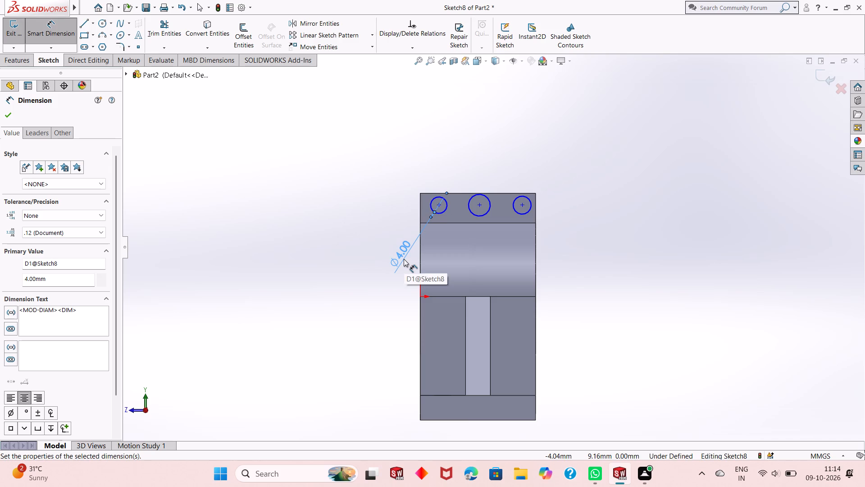
pyautogui.press('Escape')
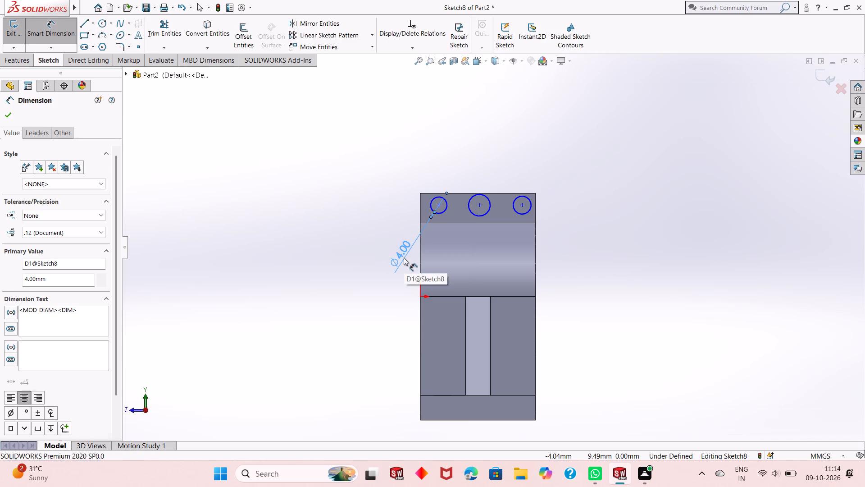
pyautogui.press('Escape')
# Apply an Equal relation to the three circles on the boss's side face.
pyautogui.click(439, 210)
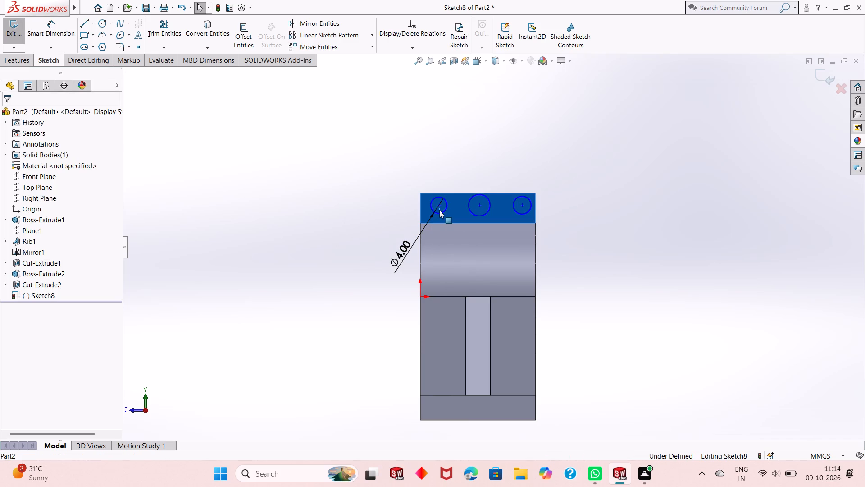
pyautogui.press('Escape')
pyautogui.press('Escape')
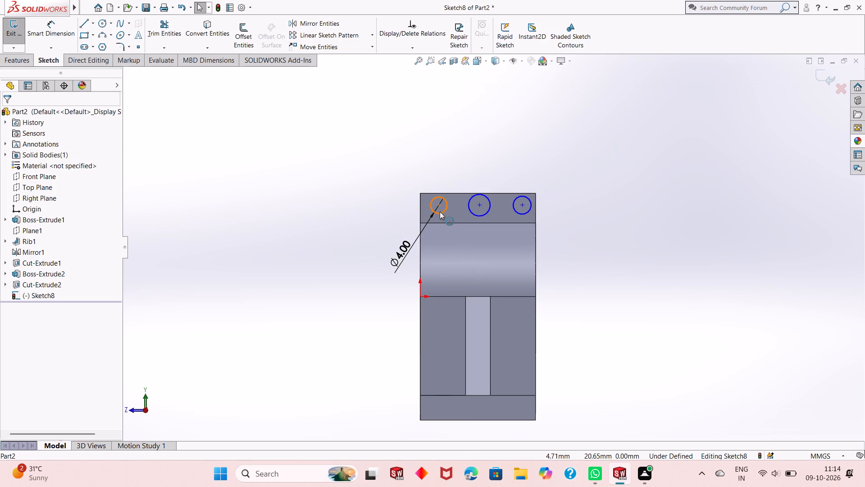
pyautogui.click(440, 211)
pyautogui.keyDown('ctrl'); pyautogui.click(472, 215); pyautogui.keyUp('ctrl')
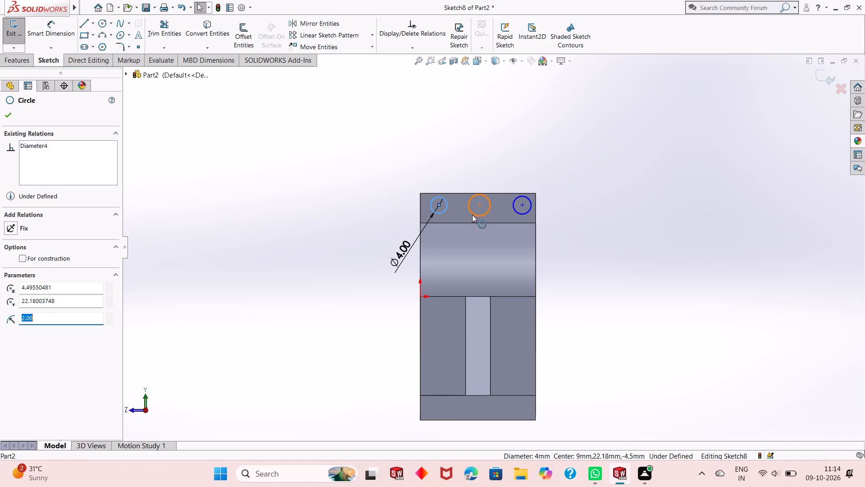
pyautogui.keyDown('ctrl'); pyautogui.click(522, 215); pyautogui.keyUp('ctrl')
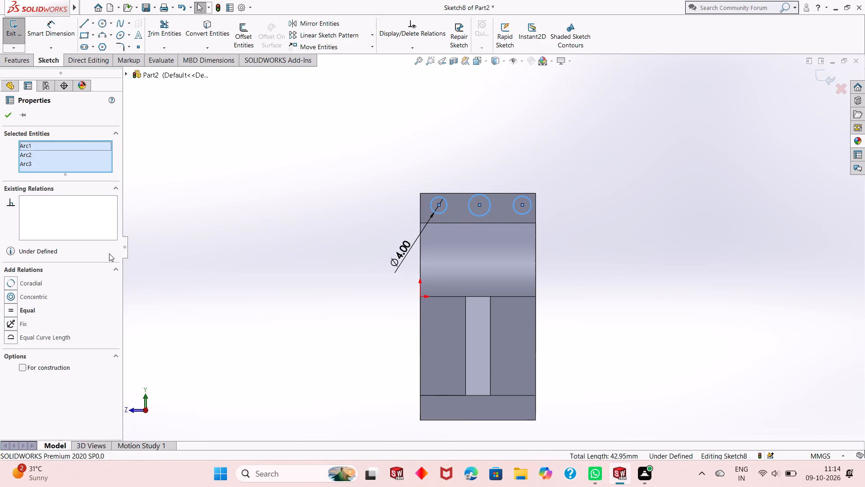
pyautogui.click(7, 310)
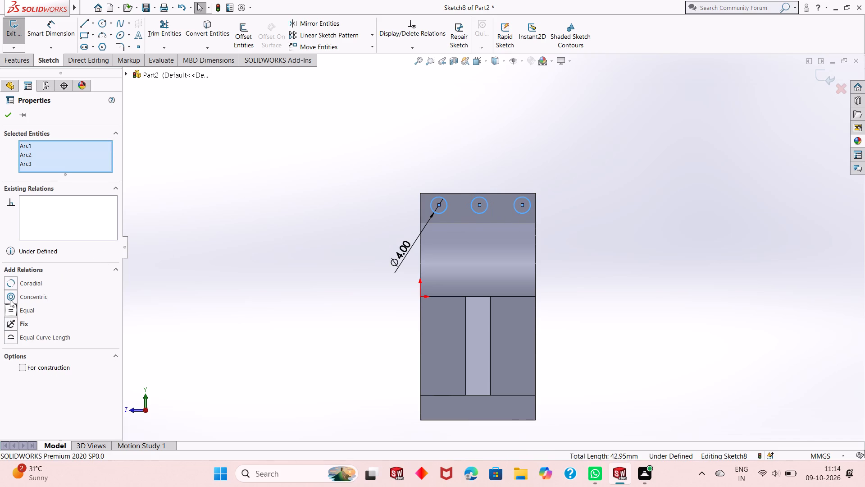
pyautogui.click(9, 119)
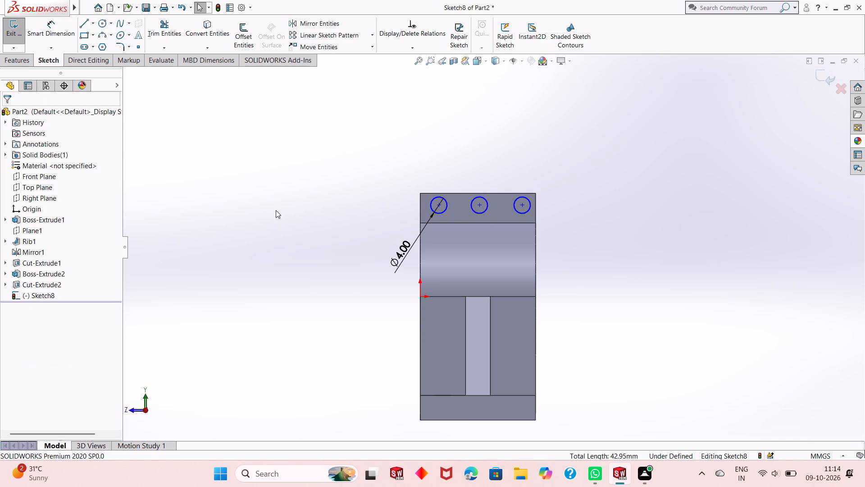
# Dimension the middle circle's centre 14 mm horizontally from the boss face's left vertical edge.
pyautogui.scroll(-2, 525, 192)
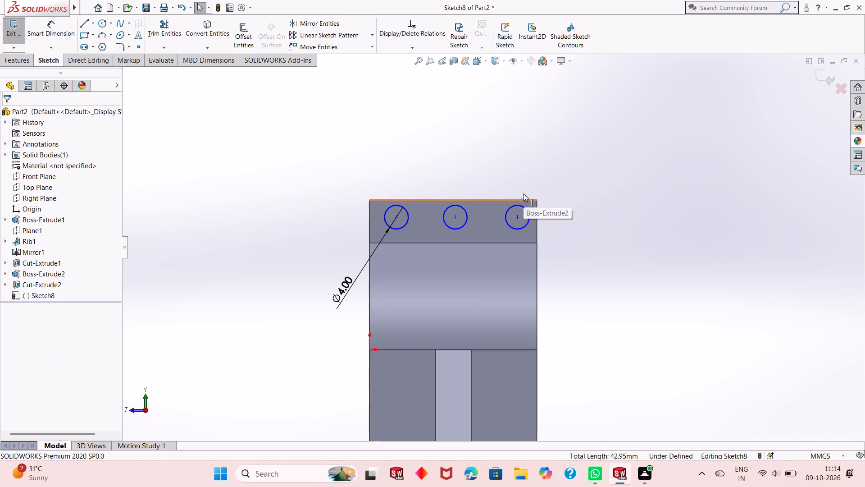
pyautogui.scroll(-1, 524, 193)
pyautogui.scroll(-1, 428, 228)
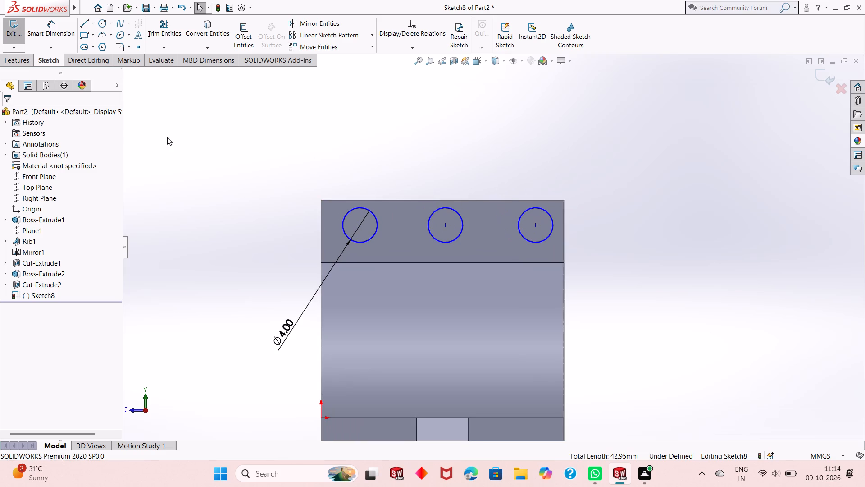
pyautogui.click(62, 33)
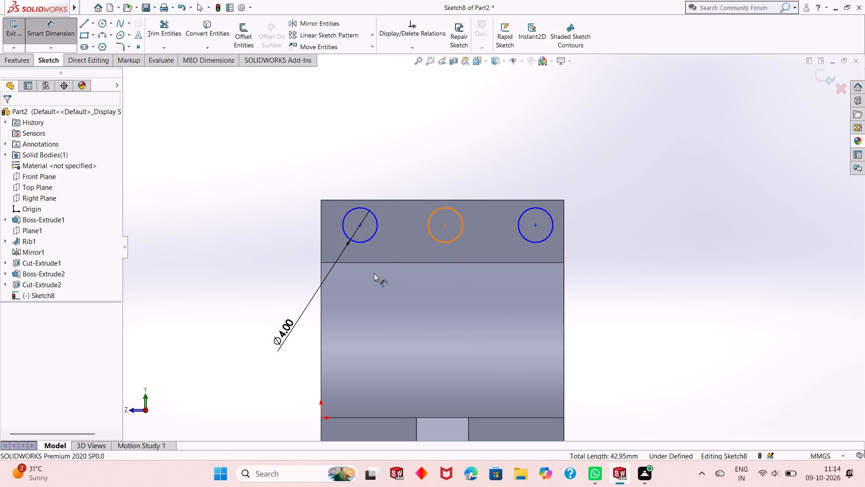
pyautogui.scroll(-1, 377, 255)
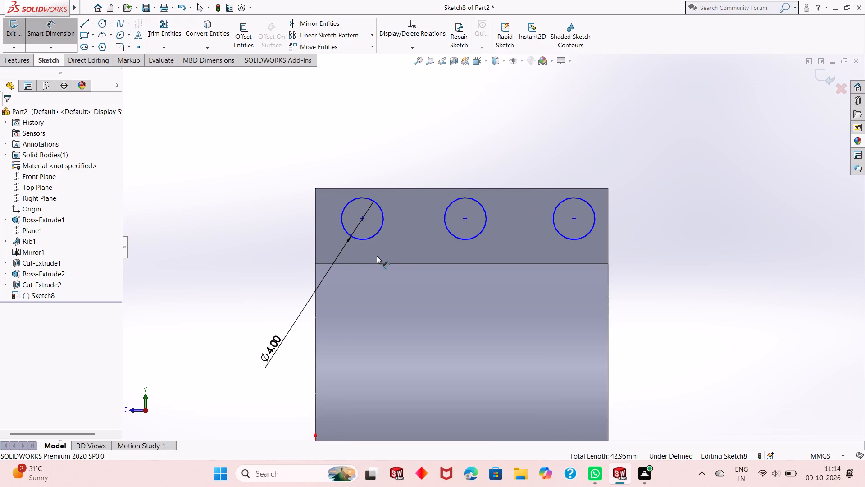
pyautogui.scroll(1, 377, 256)
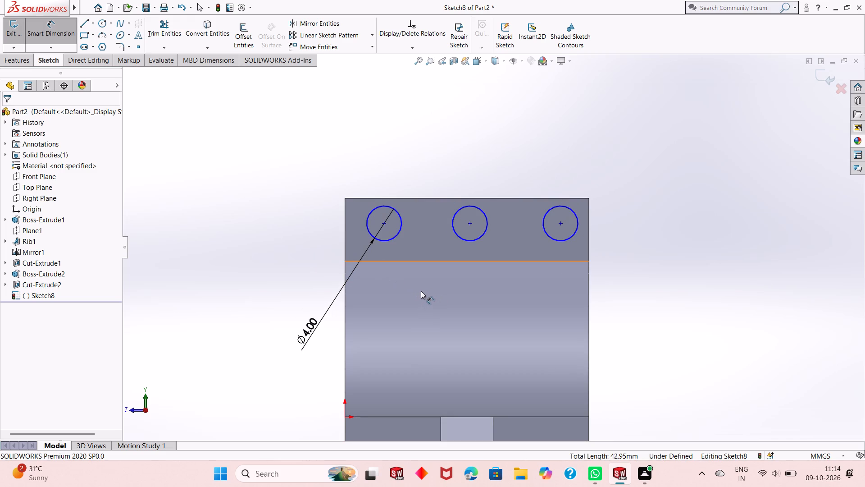
pyautogui.scroll(-1, 504, 250)
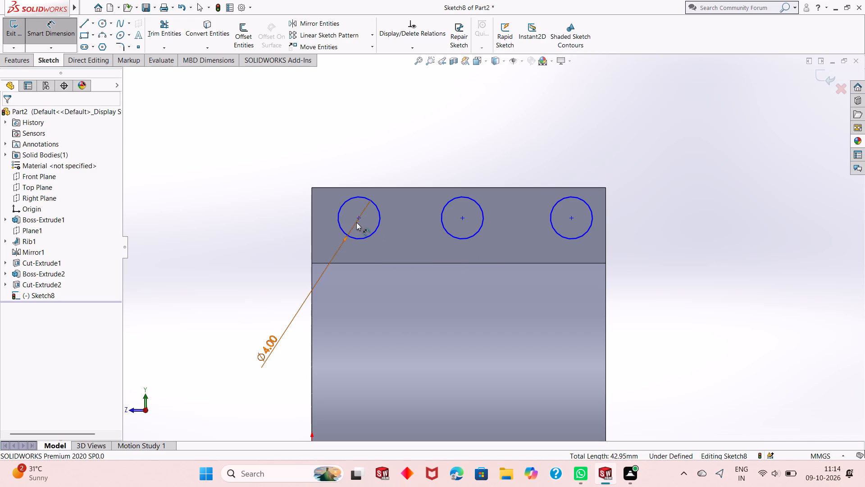
pyautogui.click(464, 217)
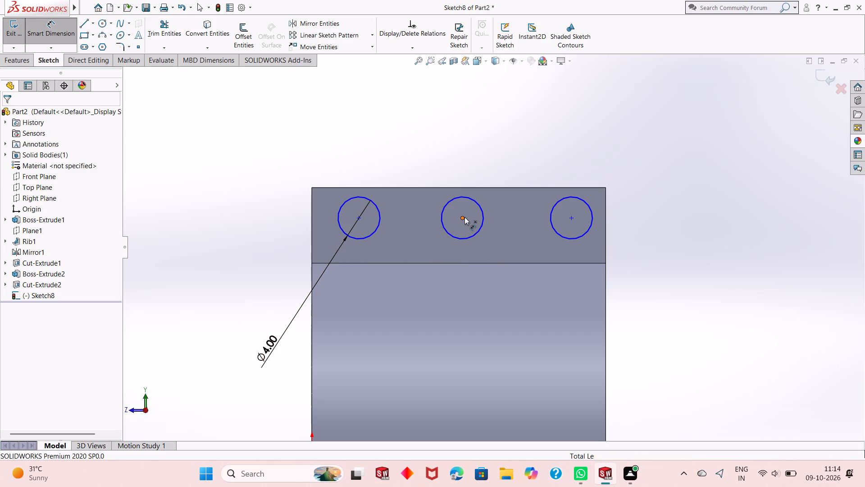
pyautogui.click(313, 233)
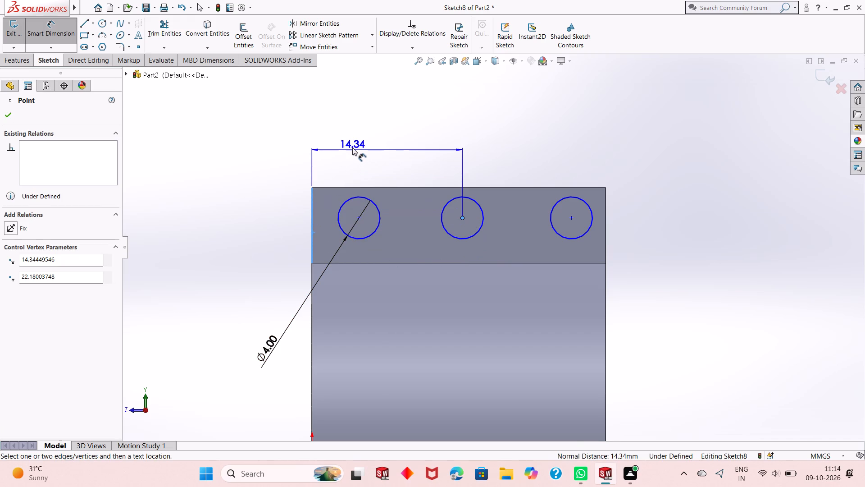
pyautogui.click(352, 139)
pyautogui.write('14')
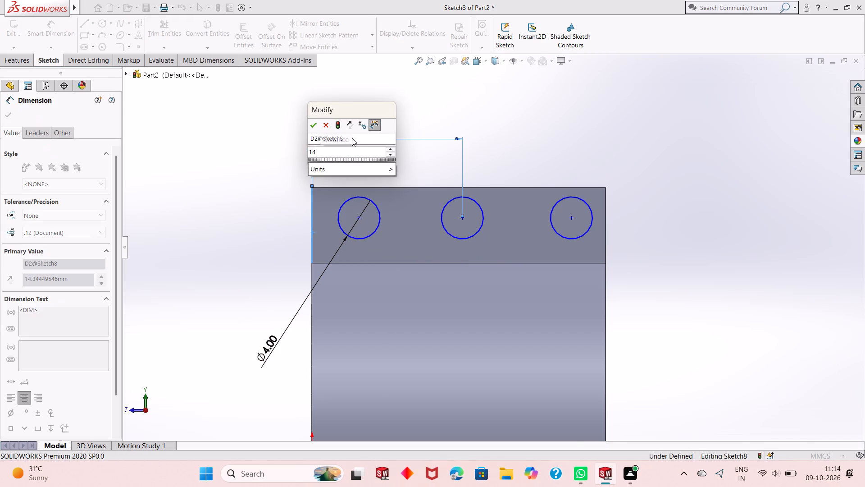
pyautogui.press('Return')
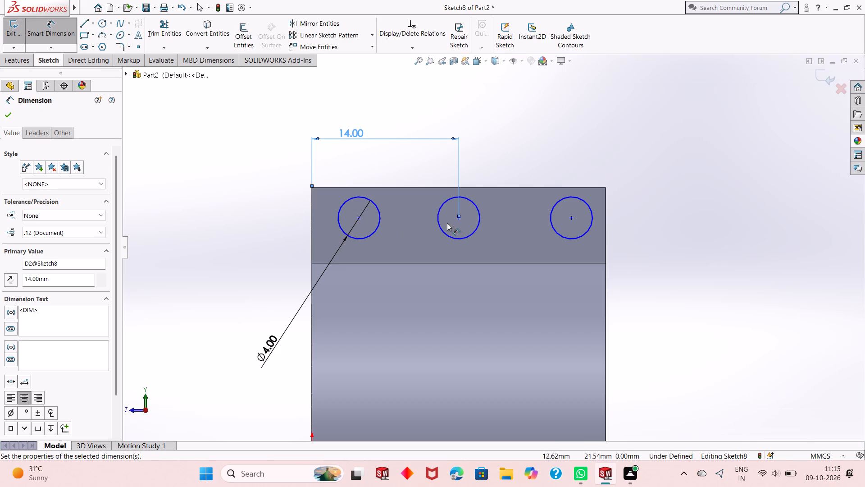
# Dimension the middle circle's centre 3.6 mm vertically below the boss face's top edge.
pyautogui.click(460, 220)
pyautogui.click(466, 187)
pyautogui.click(733, 184)
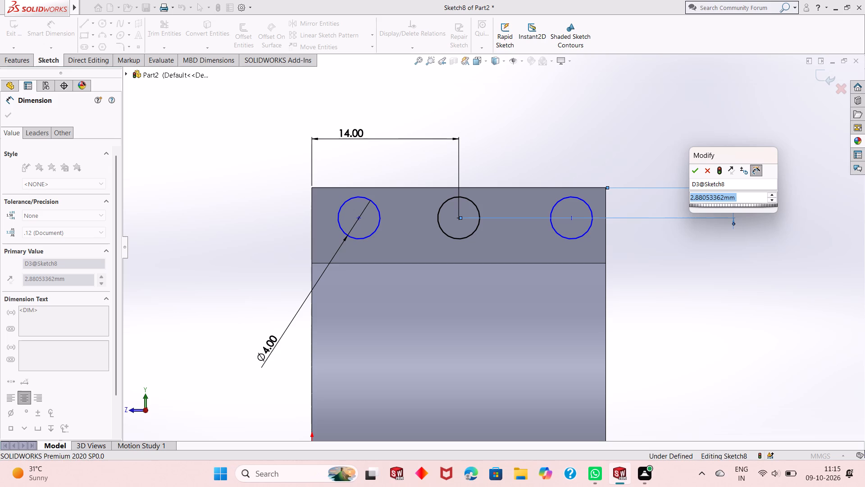
pyautogui.write('7.2/2')
pyautogui.press('Return')
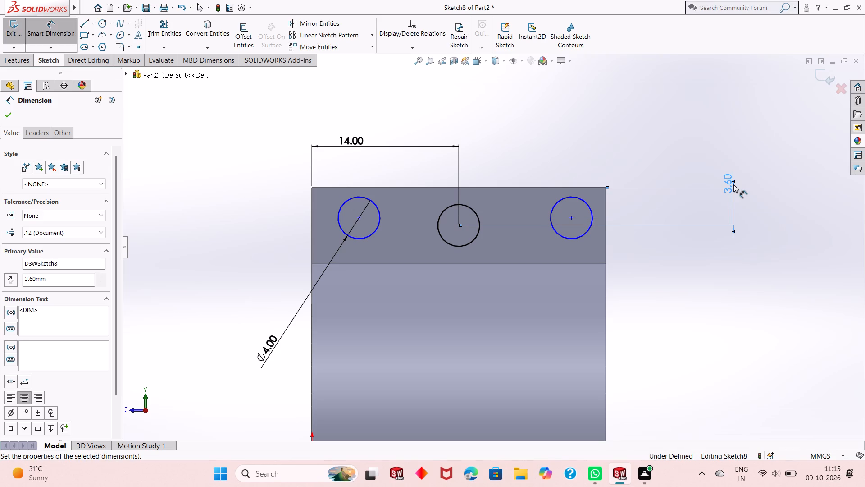
pyautogui.scroll(1, 643, 250)
pyautogui.click(659, 239)
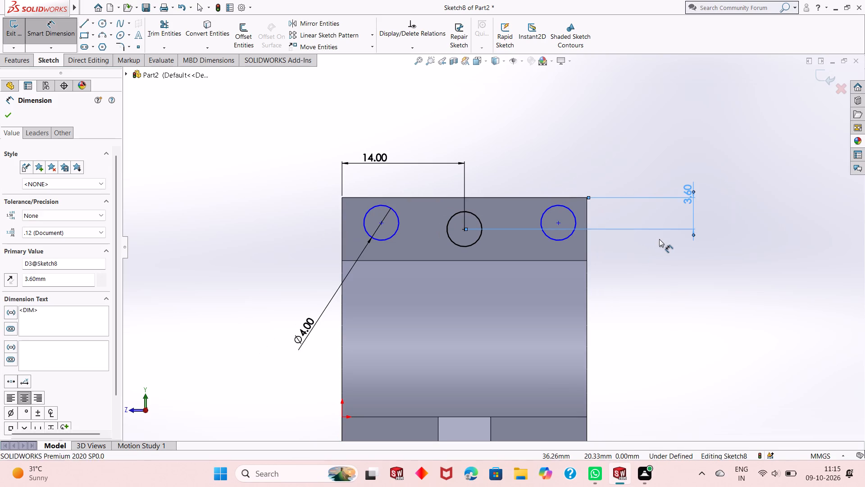
# Examine the three circles on the split boss from several angles and in the view normal to the sketch.
pyautogui.moveTo(510, 258); pyautogui.dragTo(524, 262, button='middle')
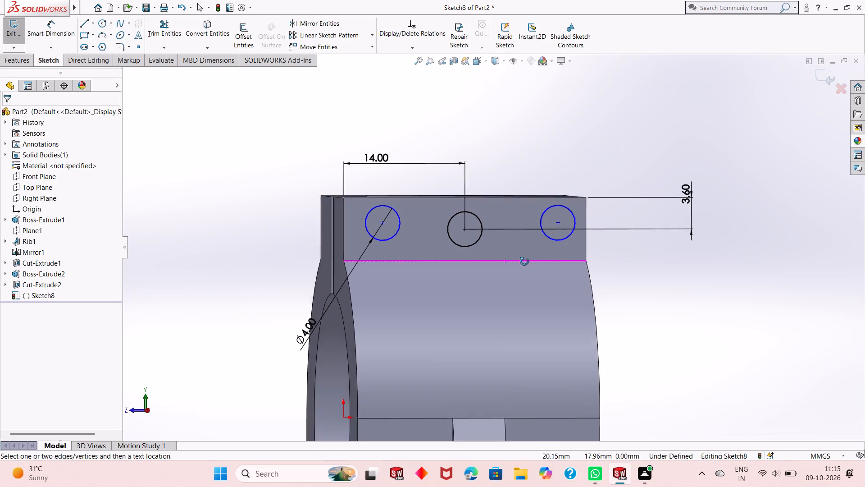
pyautogui.moveTo(524, 262); pyautogui.dragTo(562, 285, button='middle')
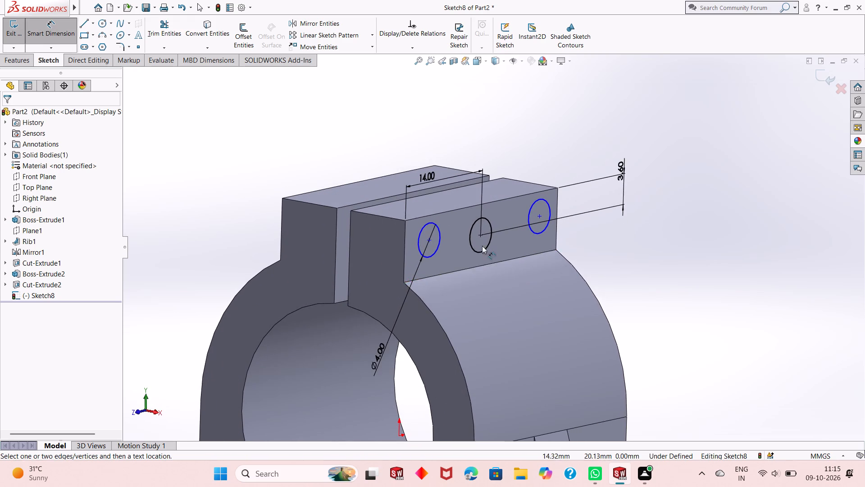
pyautogui.scroll(-6, 482, 245)
pyautogui.moveTo(565, 289); pyautogui.dragTo(571, 247, button='middle')
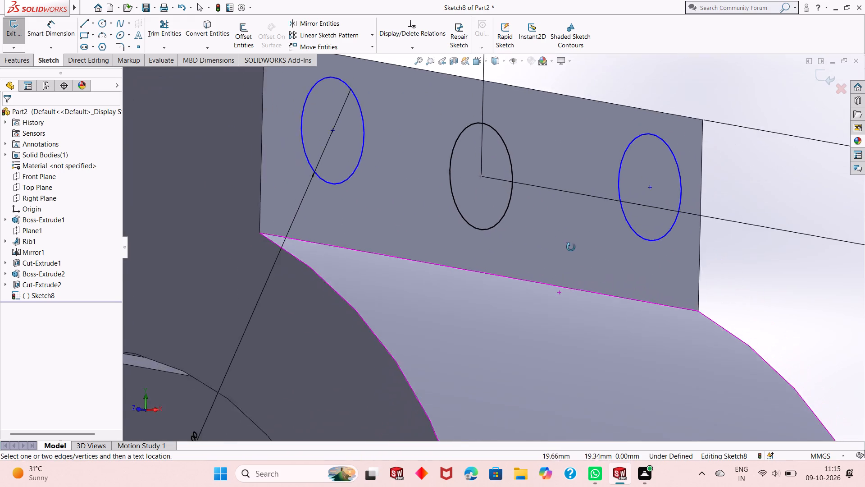
pyautogui.moveTo(571, 247); pyautogui.dragTo(582, 292, button='middle')
pyautogui.scroll(2, 508, 299)
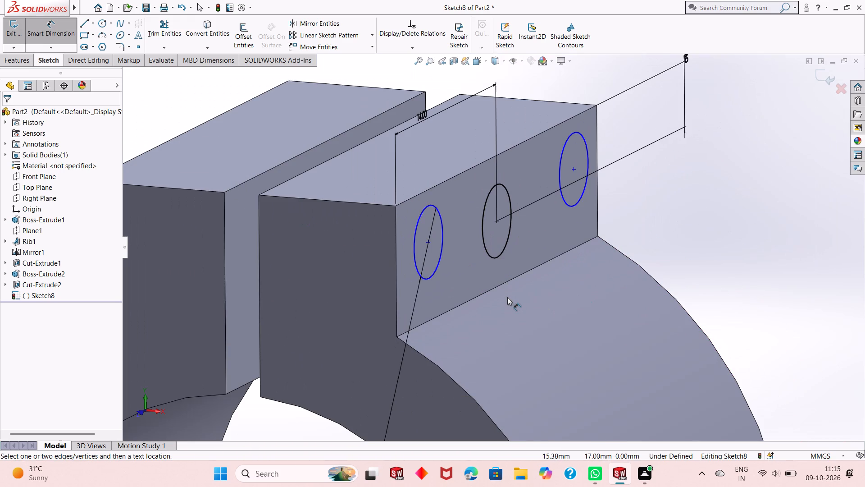
pyautogui.moveTo(715, 257); pyautogui.dragTo(700, 232, button='middle')
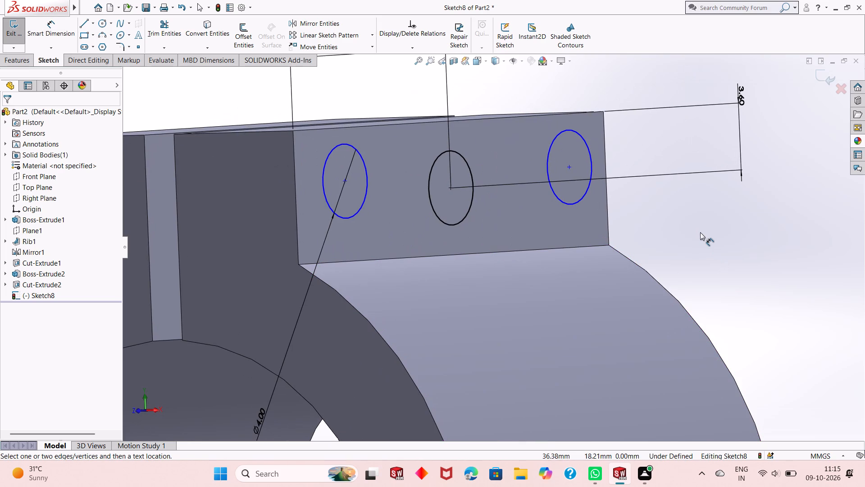
pyautogui.hotkey('ctrl', '8')
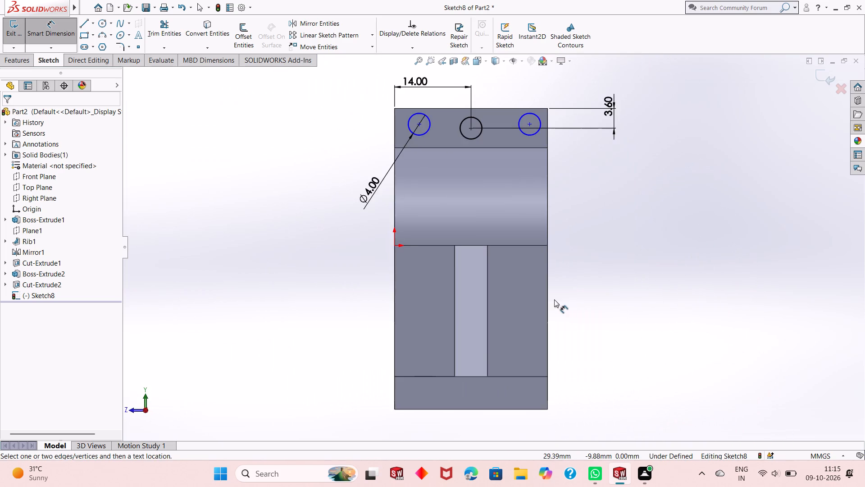
pyautogui.scroll(2, 554, 299)
pyautogui.scroll(-3, 462, 127)
pyautogui.scroll(-3, 520, 216)
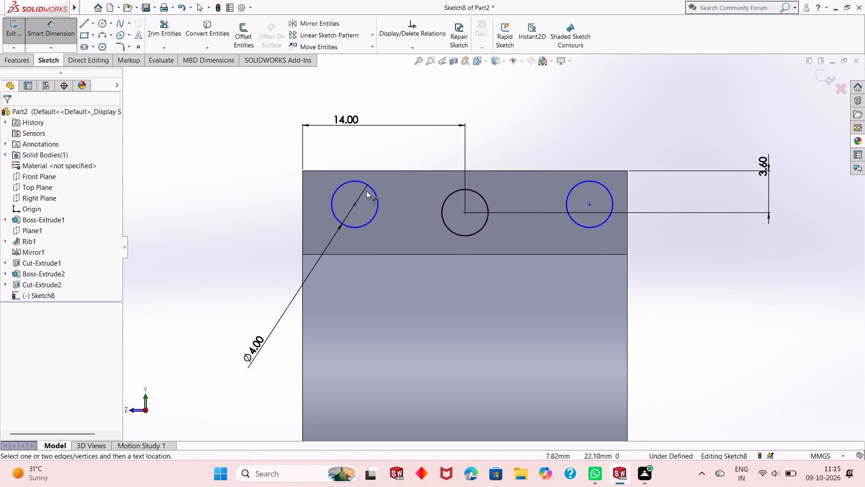
pyautogui.press('Escape')
pyautogui.press('Escape')
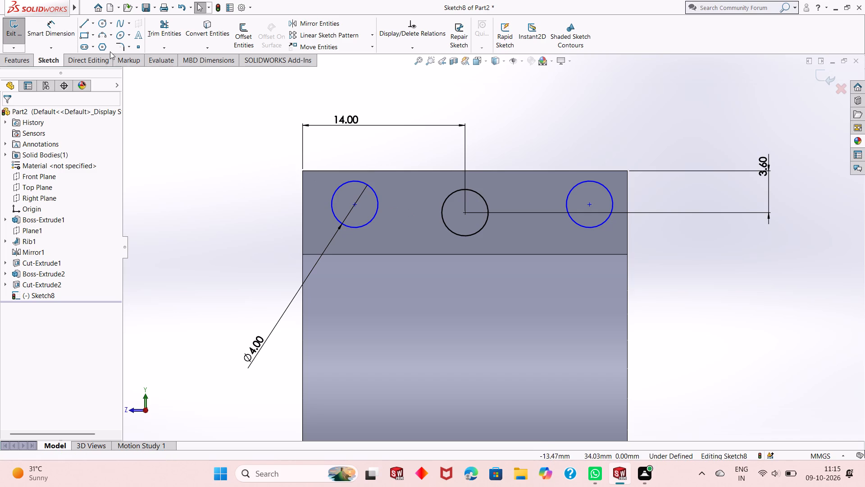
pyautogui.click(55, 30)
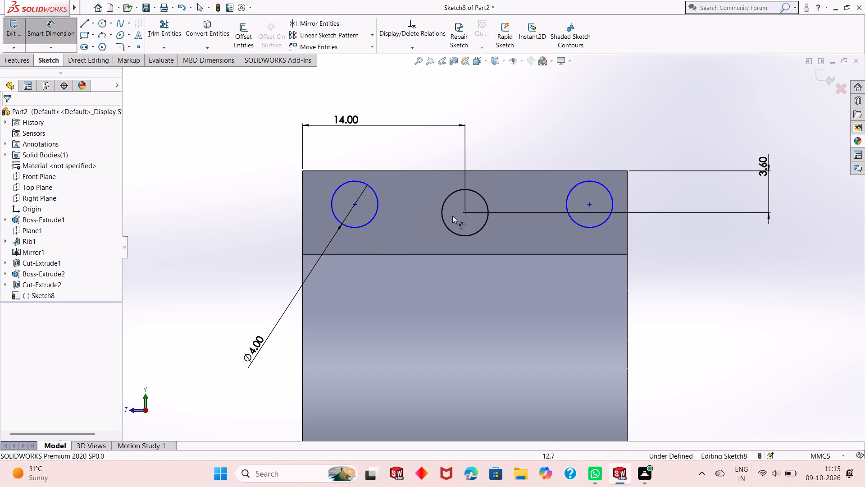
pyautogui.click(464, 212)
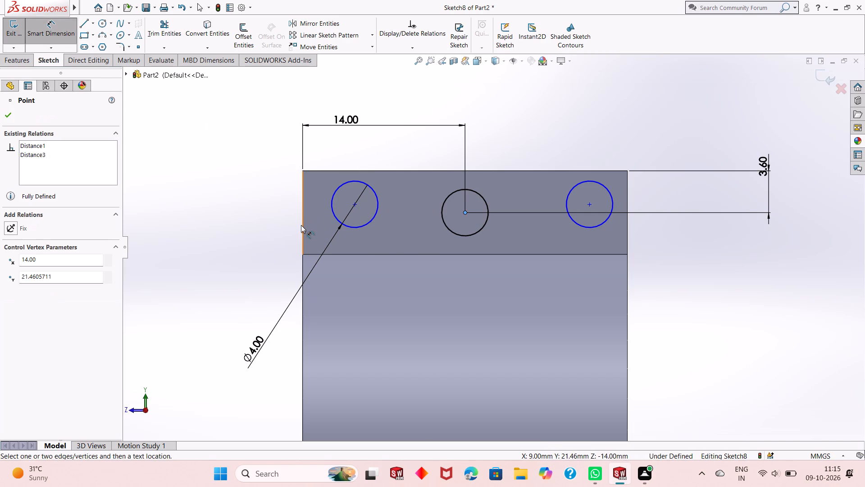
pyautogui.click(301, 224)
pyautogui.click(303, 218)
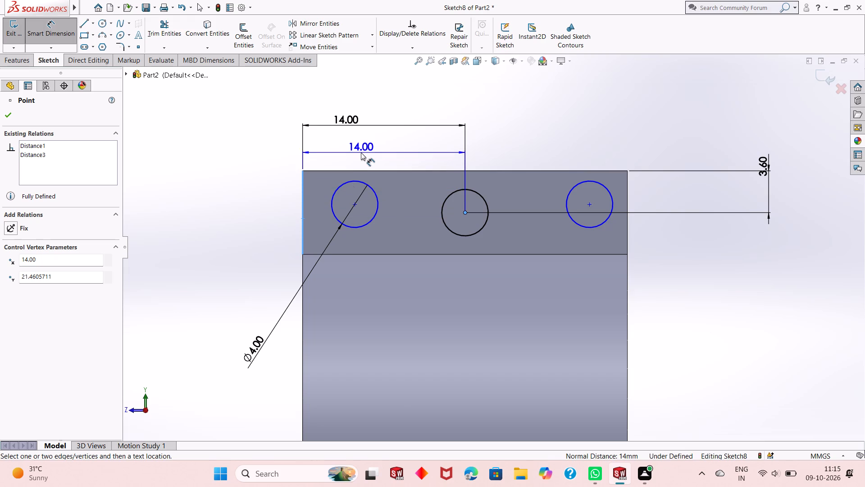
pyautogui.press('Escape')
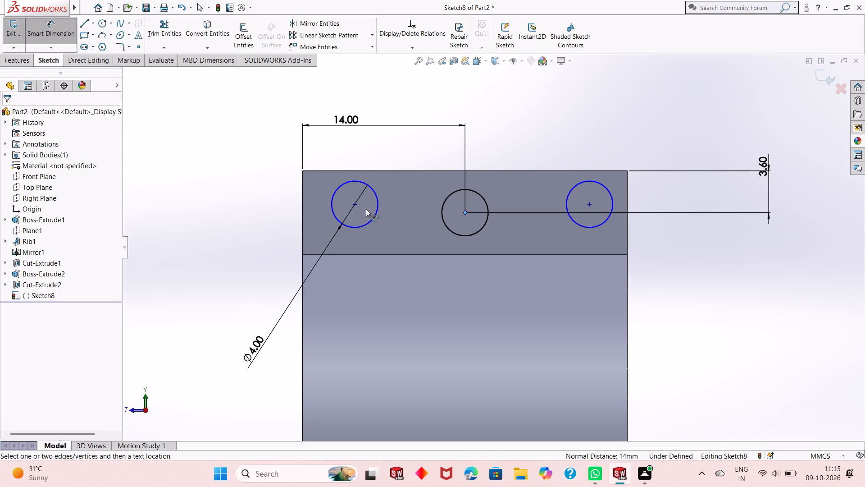
# Dimension the left circle's centre 7 mm horizontally from the middle circle's centre.
pyautogui.click(357, 205)
pyautogui.click(384, 153)
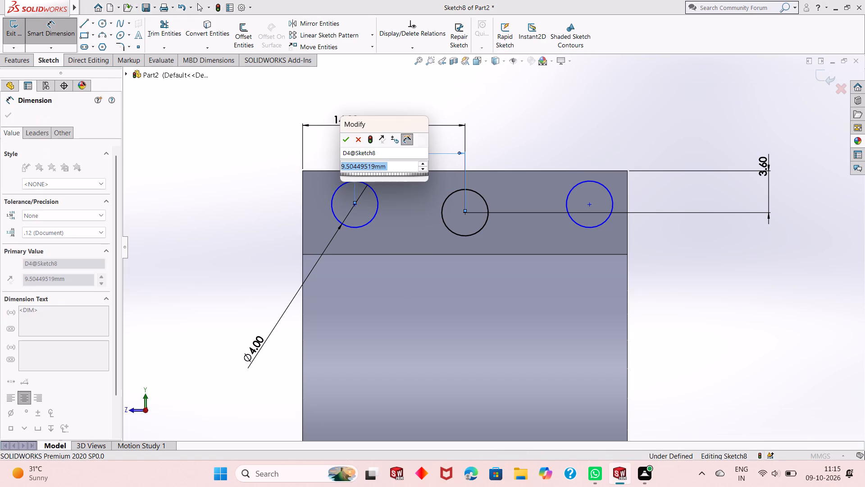
pyautogui.press('7')
pyautogui.press('Return')
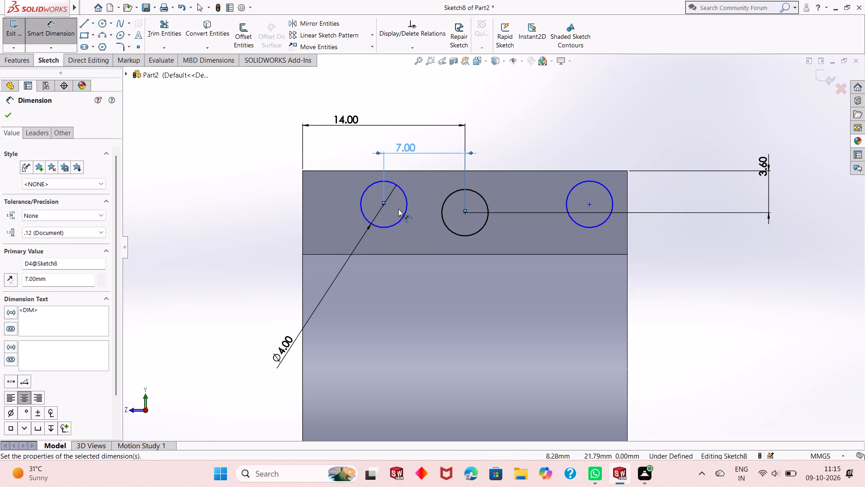
# Dimension the left circle's centre 3.6 mm vertically above the boss face's lower edge.
pyautogui.click(383, 206)
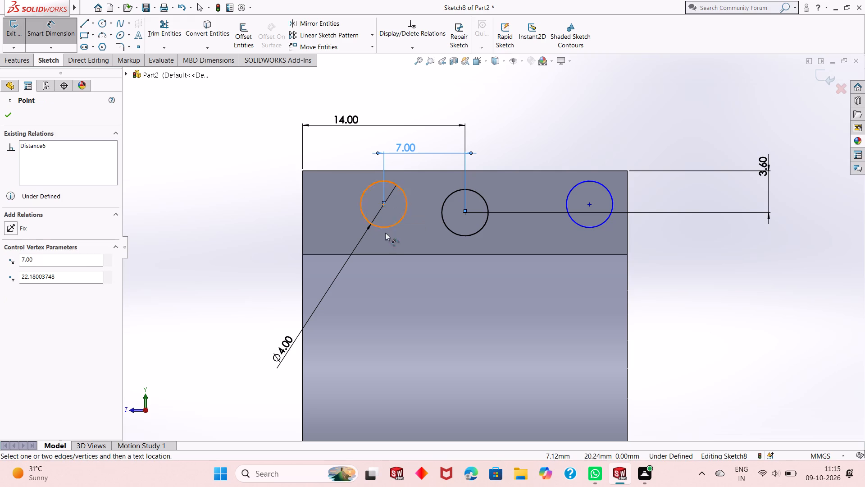
pyautogui.click(384, 254)
pyautogui.click(226, 249)
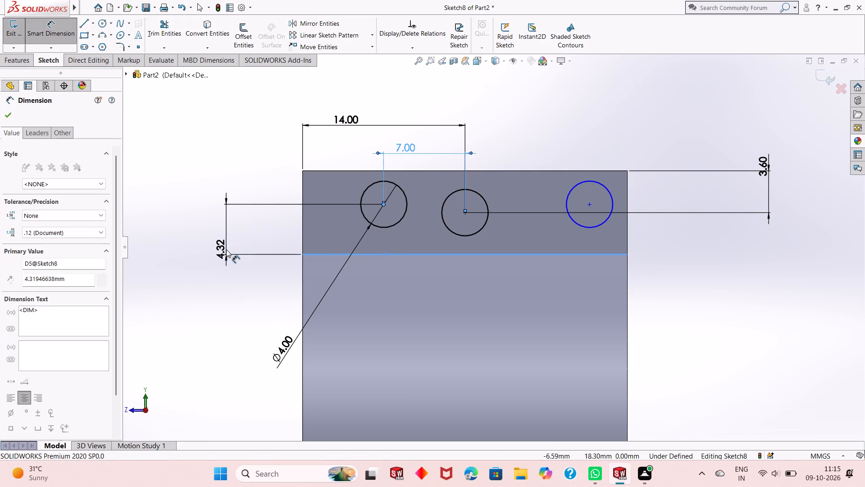
pyautogui.write('3.6')
pyautogui.press('Return')
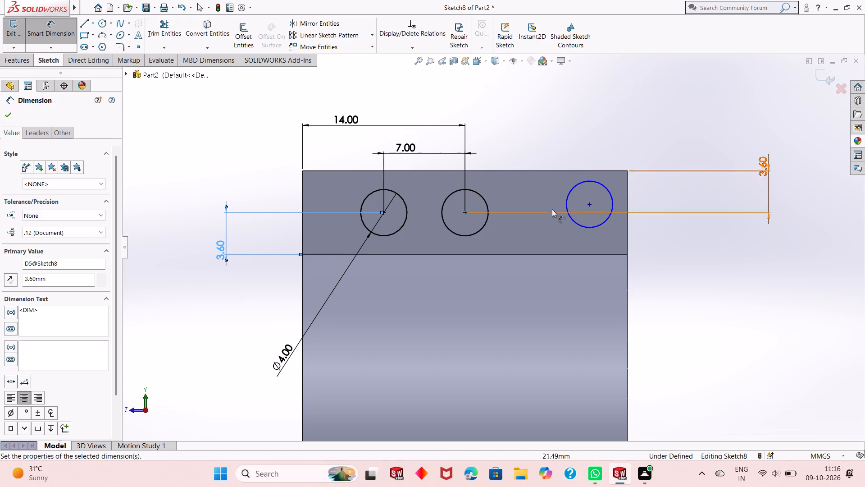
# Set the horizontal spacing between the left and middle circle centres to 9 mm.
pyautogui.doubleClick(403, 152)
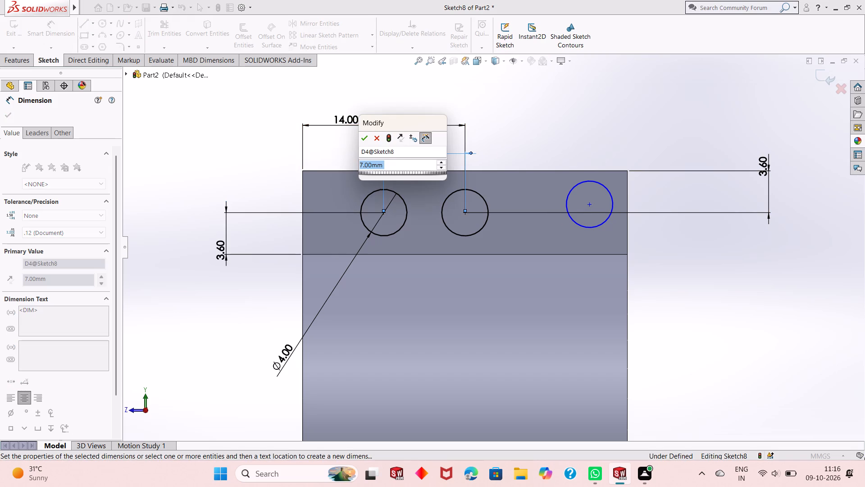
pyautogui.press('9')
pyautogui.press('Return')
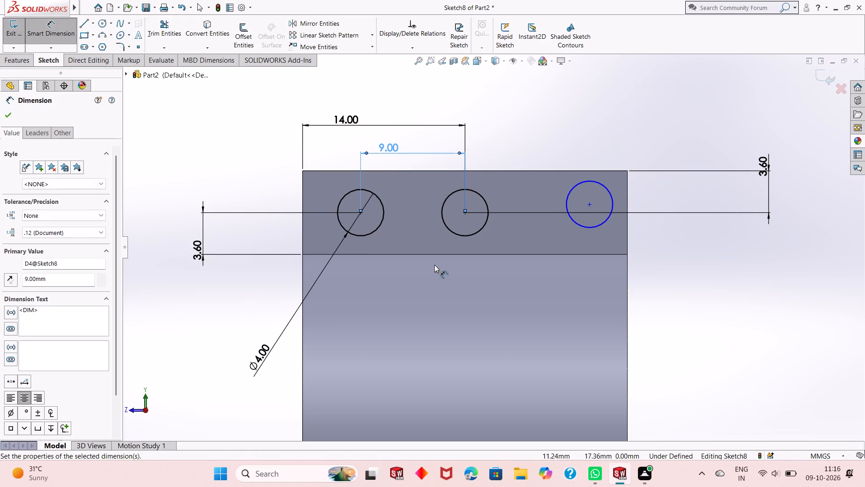
# Dimension the right circle's centre 9 mm horizontally from the middle circle's centre.
pyautogui.click(590, 205)
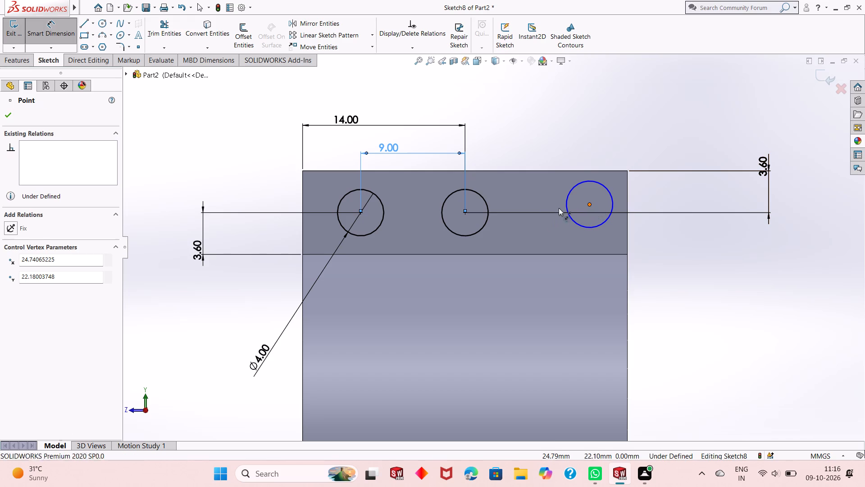
pyautogui.click(465, 214)
pyautogui.click(580, 143)
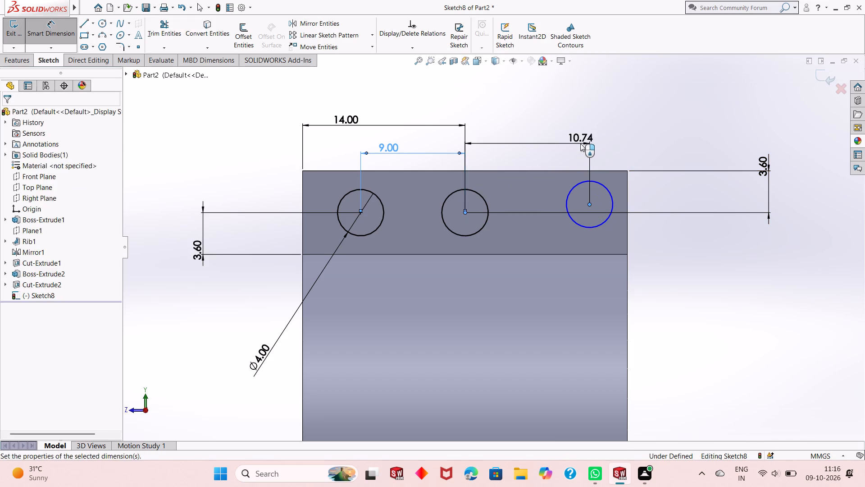
pyautogui.press('9')
pyautogui.press('Return')
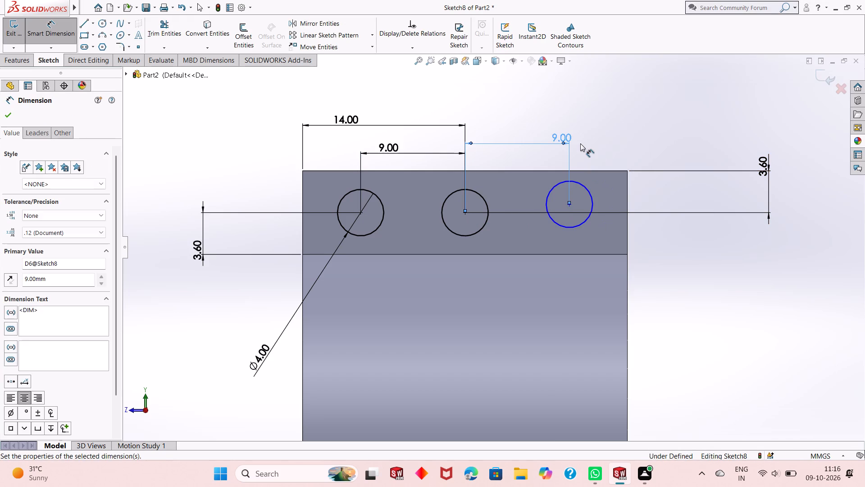
# Dimension the right circle's centre 3.6 mm vertically above the boss face's lower edge and leave the dimension tool.
pyautogui.click(569, 207)
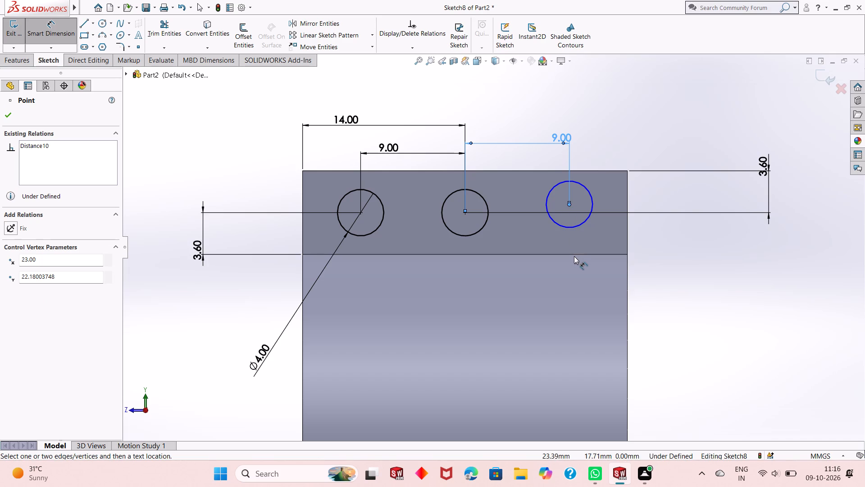
pyautogui.click(581, 253)
pyautogui.click(691, 250)
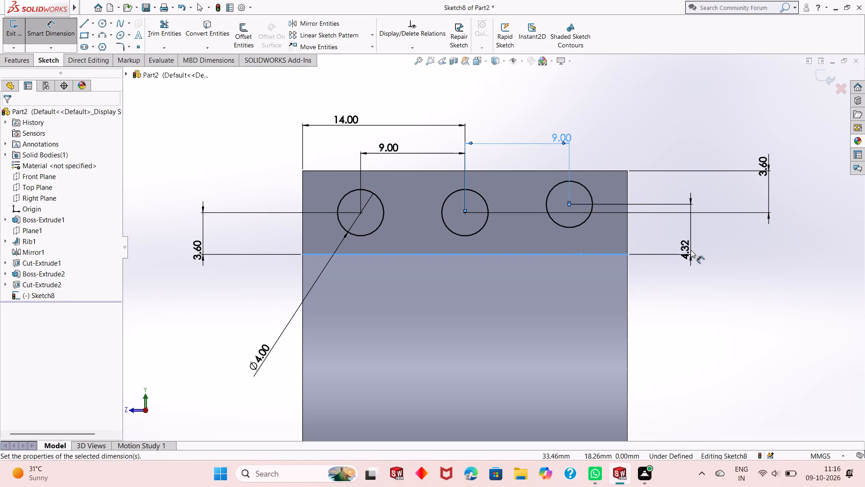
pyautogui.write('3.6')
pyautogui.press('Return')
pyautogui.press('Escape')
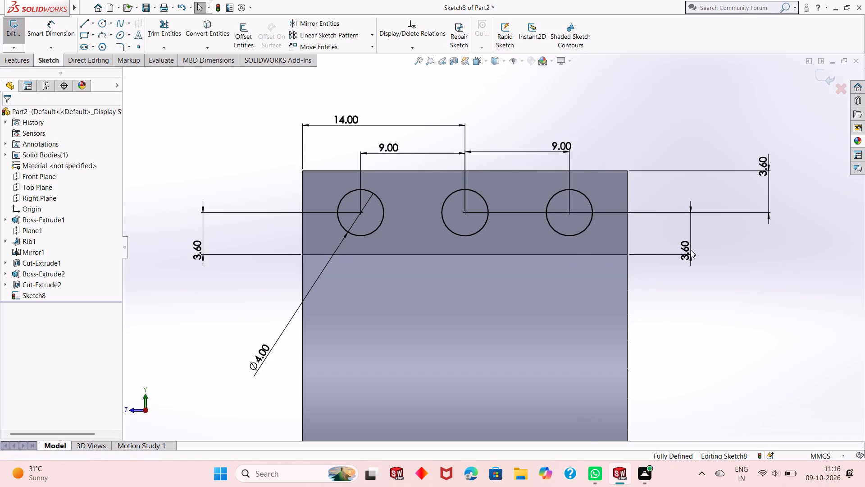
# Check the horizontal distance from the right circle's centre to the boss face's right vertical edge without placing a dimension.
pyautogui.scroll(1, 499, 244)
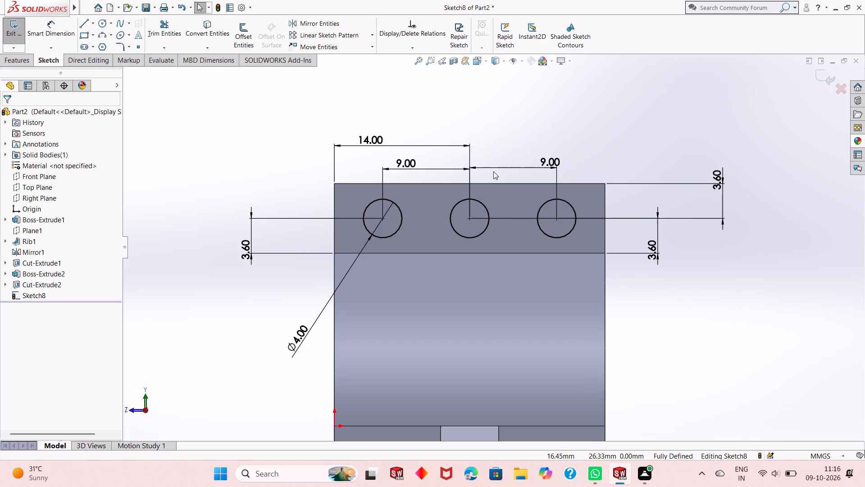
pyautogui.moveTo(541, 283); pyautogui.dragTo(569, 303, button='middle')
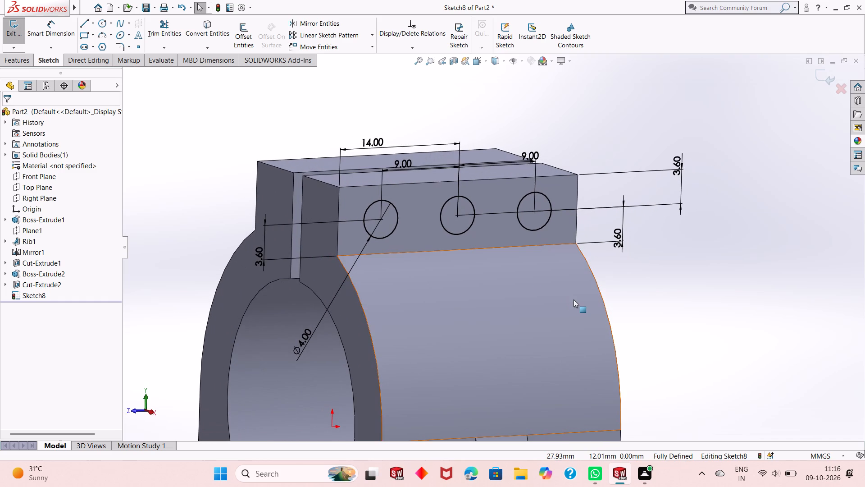
pyautogui.hotkey('ctrl', '8')
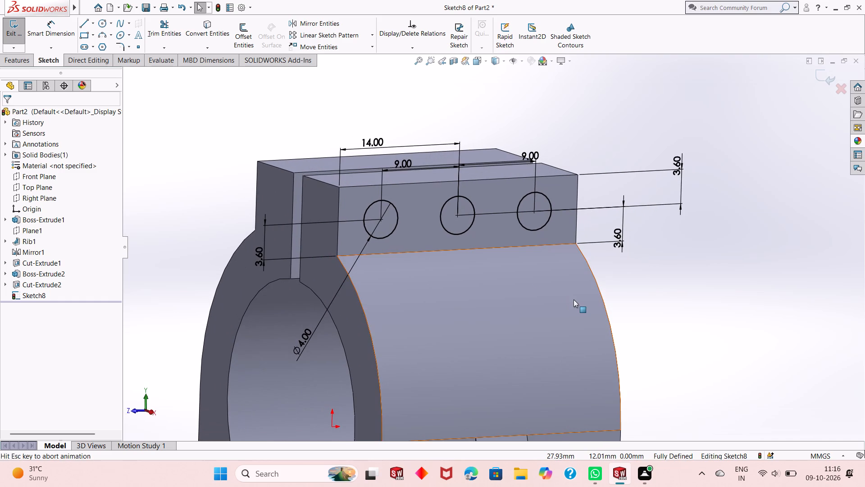
pyautogui.scroll(-4, 512, 91)
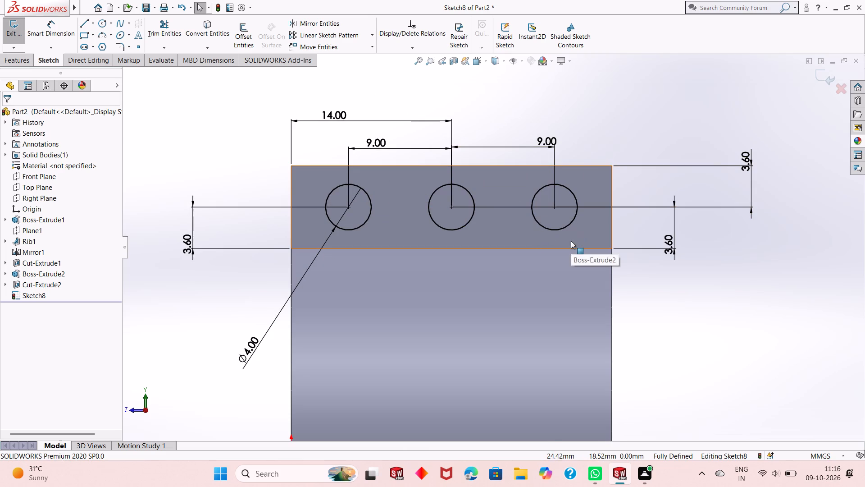
pyautogui.scroll(-1, 573, 241)
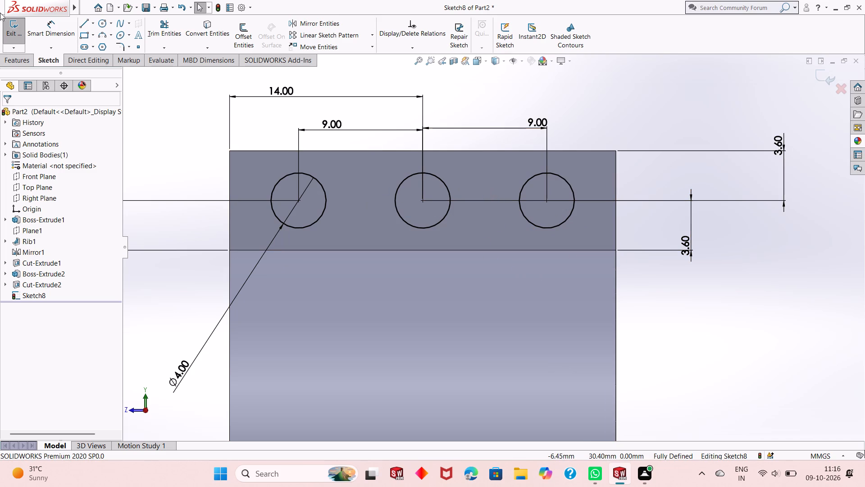
pyautogui.click(61, 36)
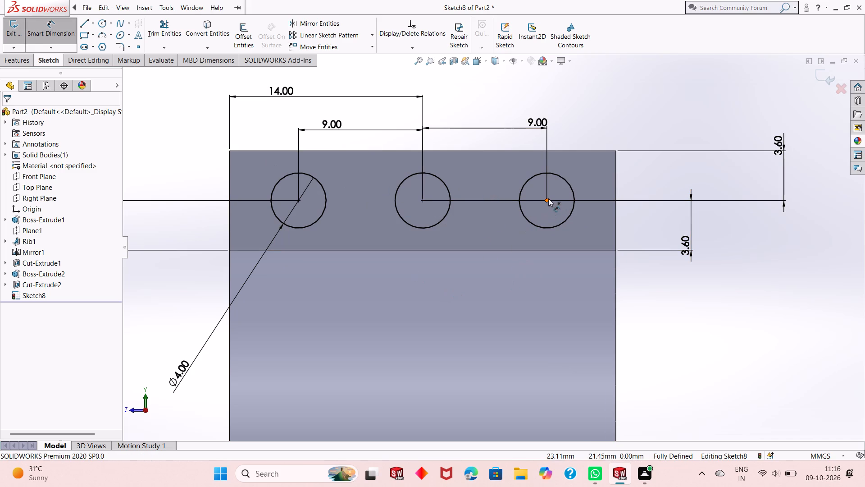
pyautogui.click(546, 202)
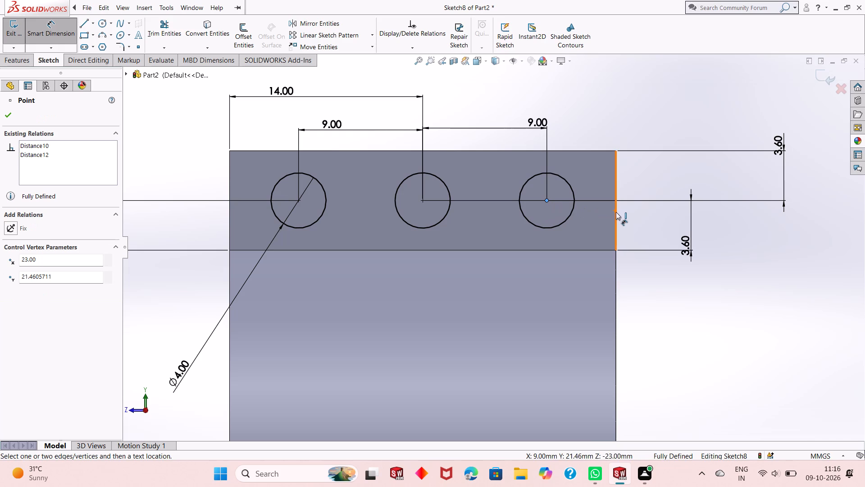
pyautogui.click(617, 212)
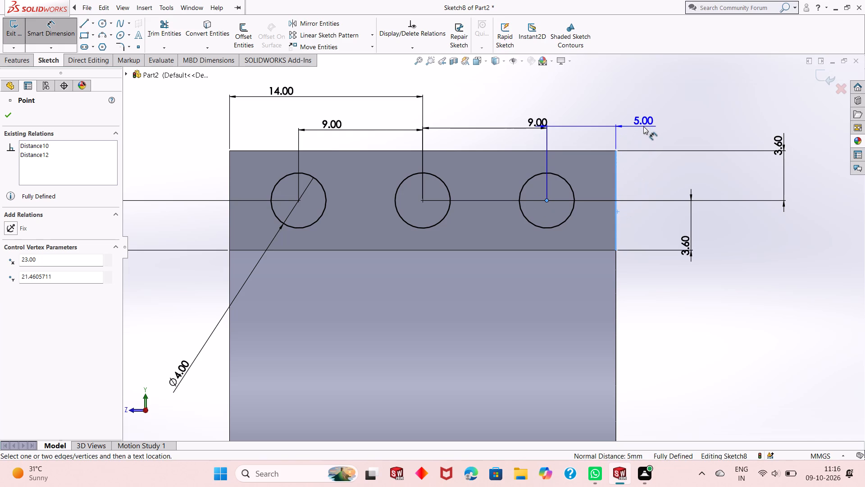
pyautogui.press('Escape')
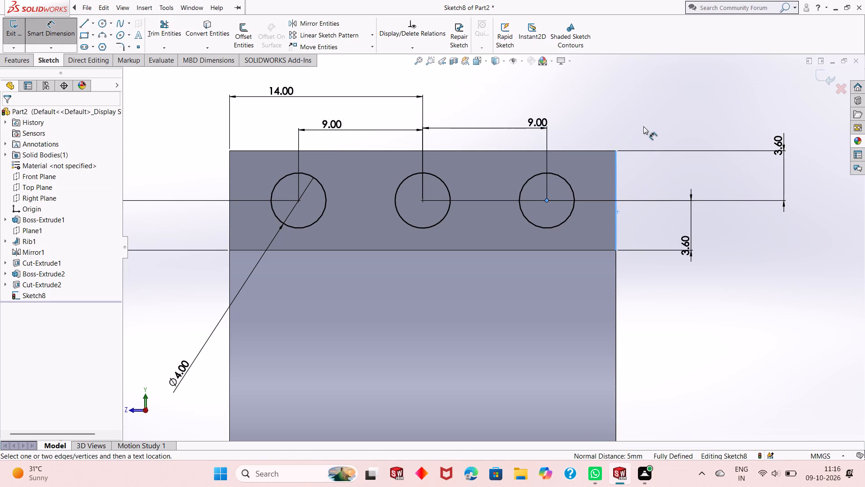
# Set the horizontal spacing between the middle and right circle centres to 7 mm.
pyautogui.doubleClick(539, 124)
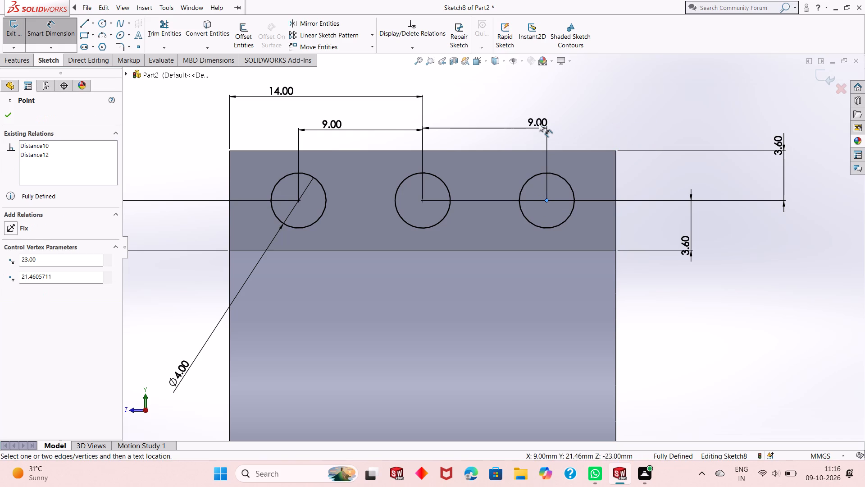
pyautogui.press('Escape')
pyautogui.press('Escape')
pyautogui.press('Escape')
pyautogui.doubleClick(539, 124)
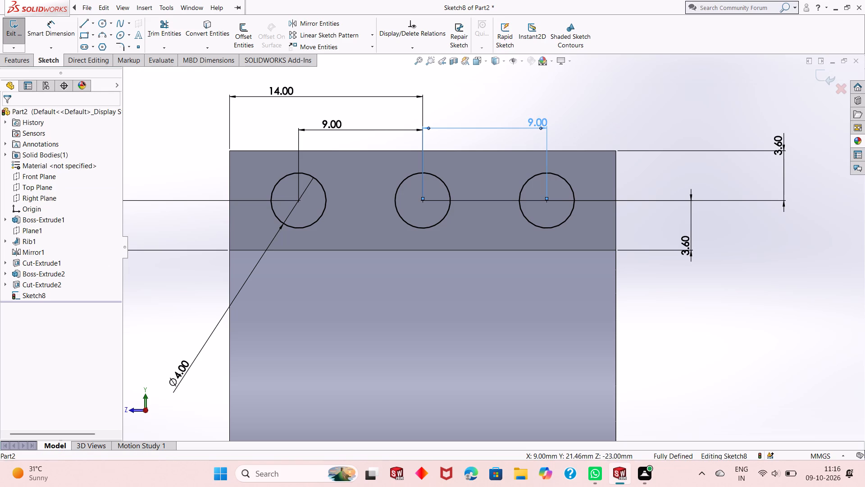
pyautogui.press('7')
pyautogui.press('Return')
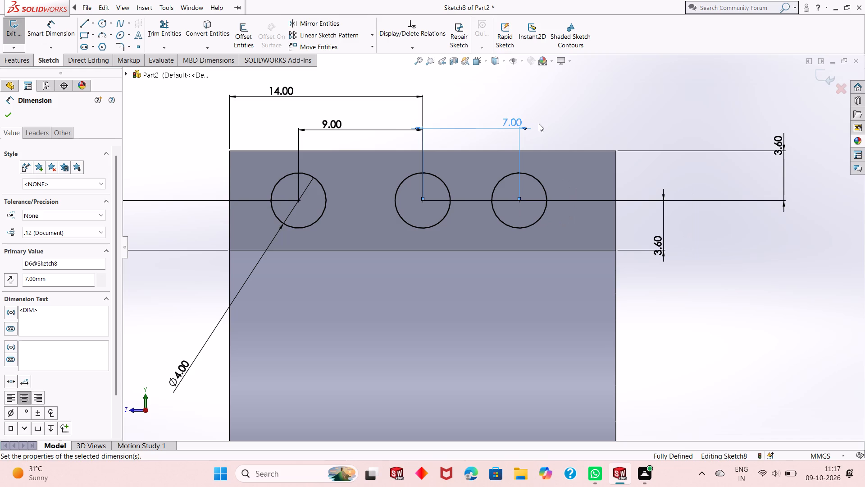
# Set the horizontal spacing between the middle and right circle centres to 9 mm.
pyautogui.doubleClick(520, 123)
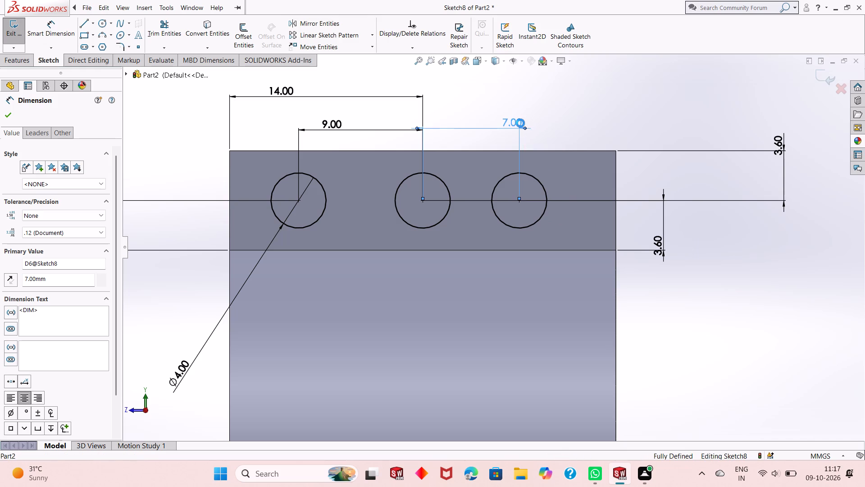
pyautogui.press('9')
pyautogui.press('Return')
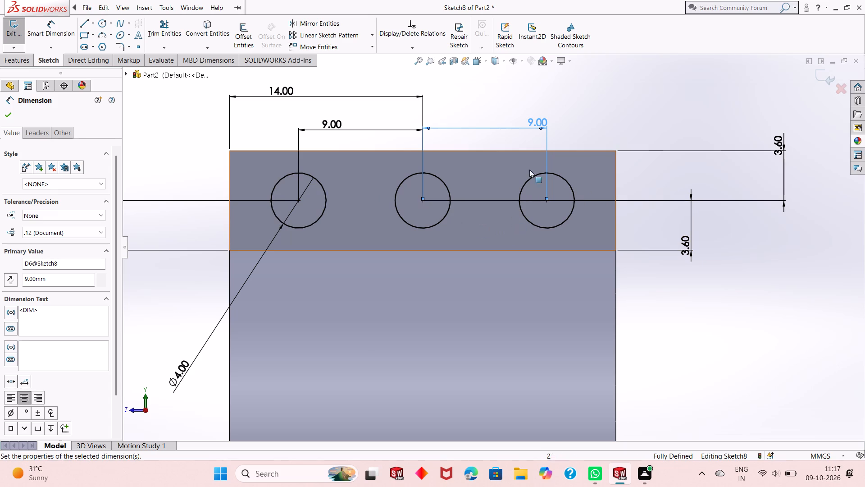
# Set the horizontal spacing from the middle circle's centre to both the right and left circle centres to 8 mm.
pyautogui.click(535, 124)
pyautogui.doubleClick(534, 124)
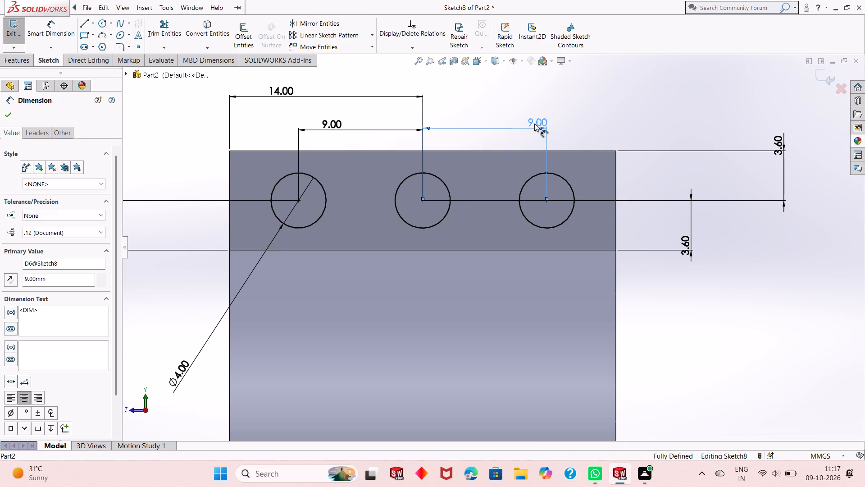
pyautogui.press('8')
pyautogui.press('Return')
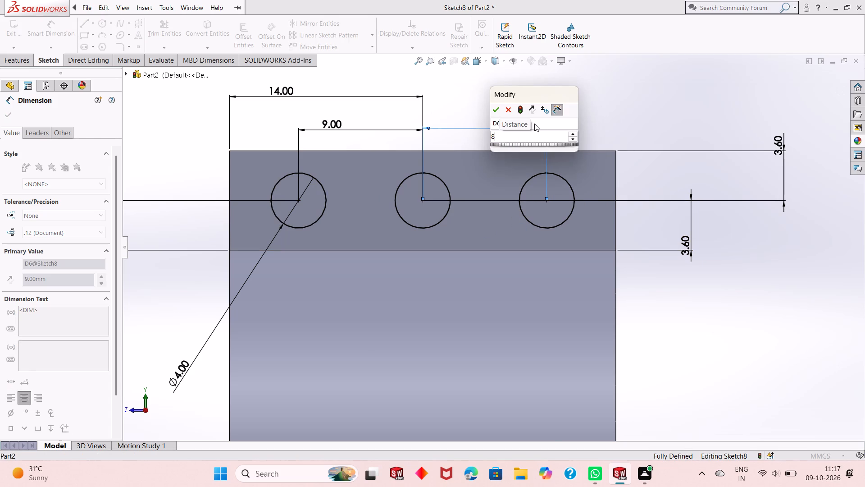
pyautogui.doubleClick(326, 129)
pyautogui.press('8')
pyautogui.press('Return')
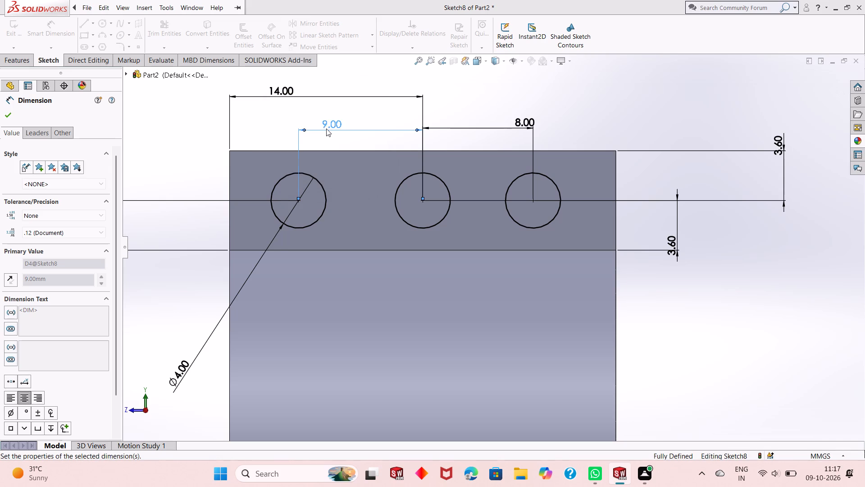
# Examine the respaced three-circle sketch on the split boss's side face from several angles.
pyautogui.scroll(1, 399, 198)
pyautogui.click(656, 268)
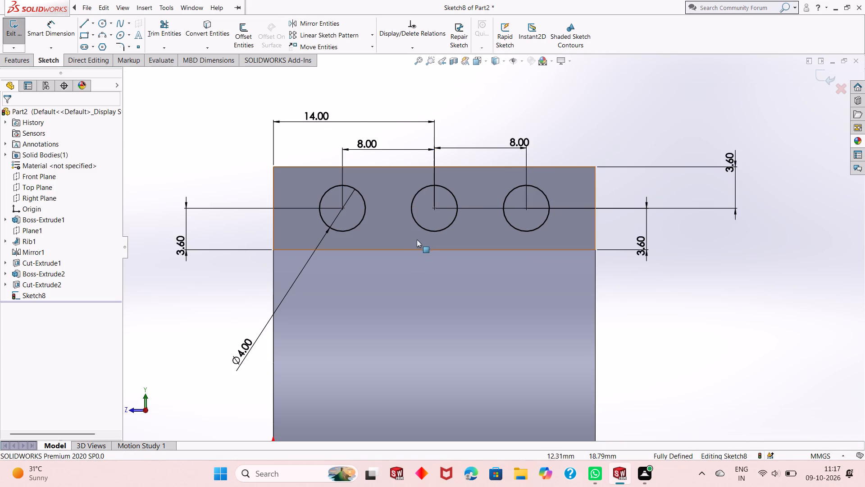
pyautogui.moveTo(423, 245); pyautogui.dragTo(437, 275, button='middle')
pyautogui.scroll(1, 437, 275)
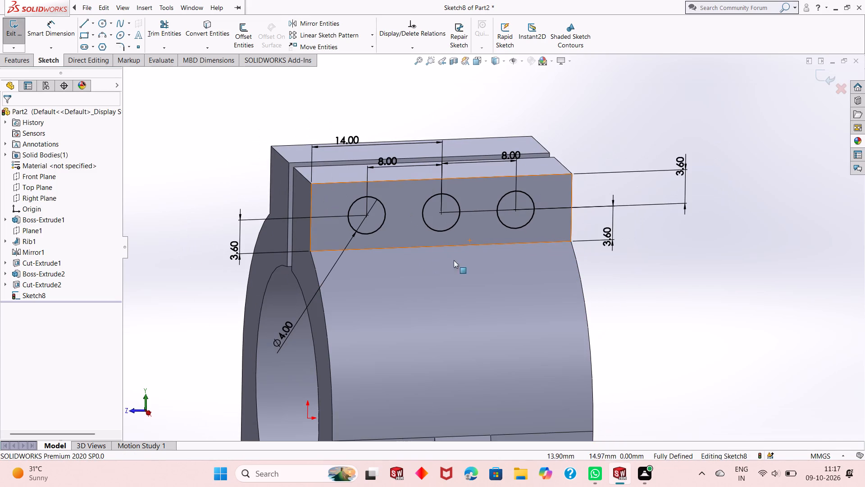
pyautogui.scroll(1, 403, 218)
pyautogui.moveTo(462, 289); pyautogui.dragTo(459, 268, button='middle')
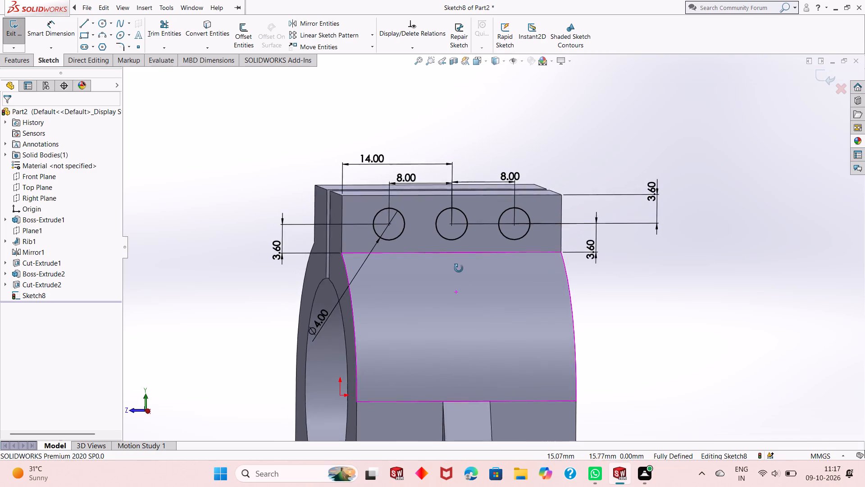
pyautogui.moveTo(459, 268); pyautogui.dragTo(448, 261, button='middle')
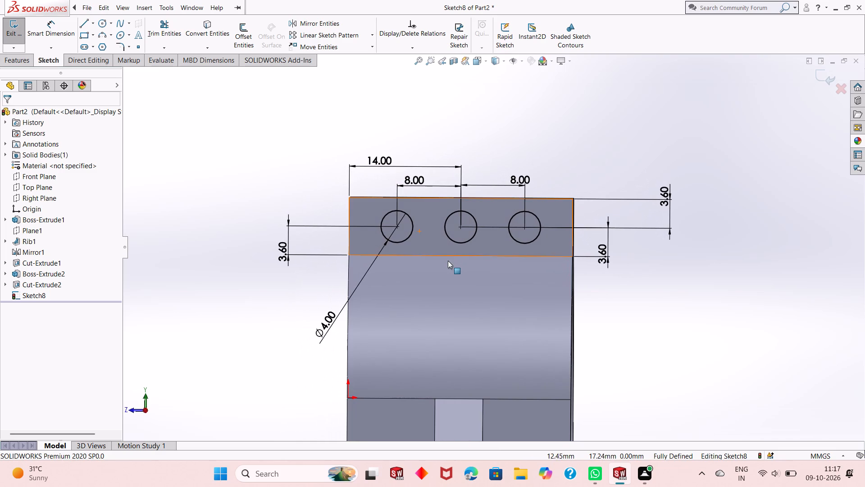
pyautogui.moveTo(448, 261); pyautogui.dragTo(464, 274, button='middle')
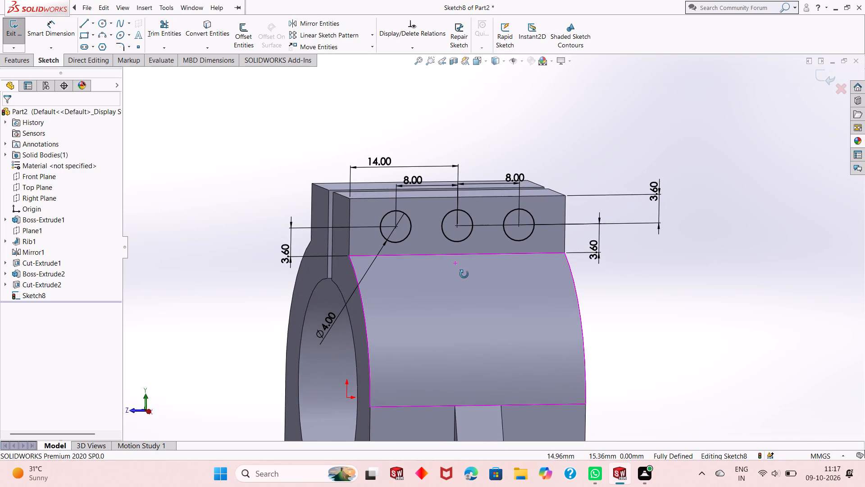
# Cut-extrude the three 4 mm circles through both halves of the split boss with a blind depth of 28 mm.
pyautogui.moveTo(464, 274); pyautogui.dragTo(482, 257, button='middle')
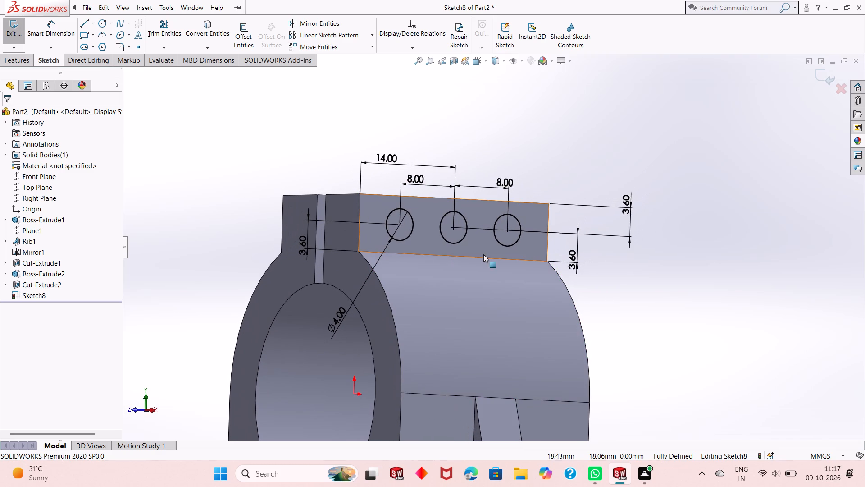
pyautogui.click(7, 64)
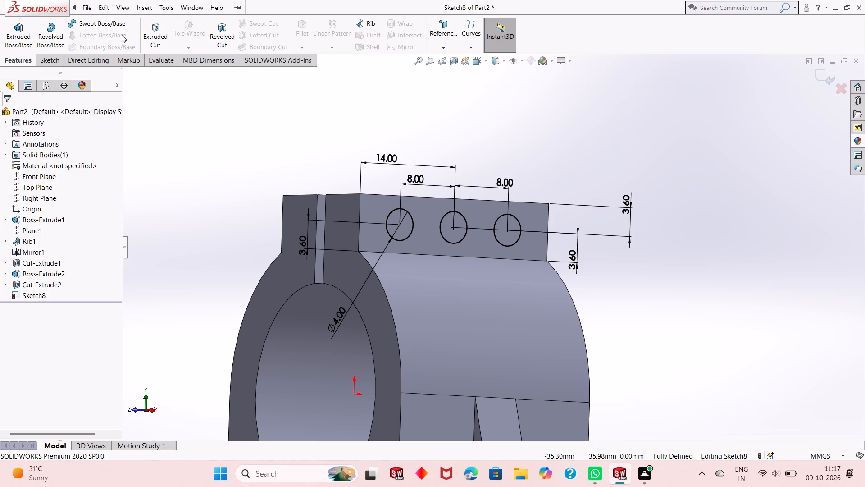
pyautogui.click(155, 37)
pyautogui.scroll(2, 423, 256)
pyautogui.moveTo(422, 235); pyautogui.dragTo(433, 251, button='middle')
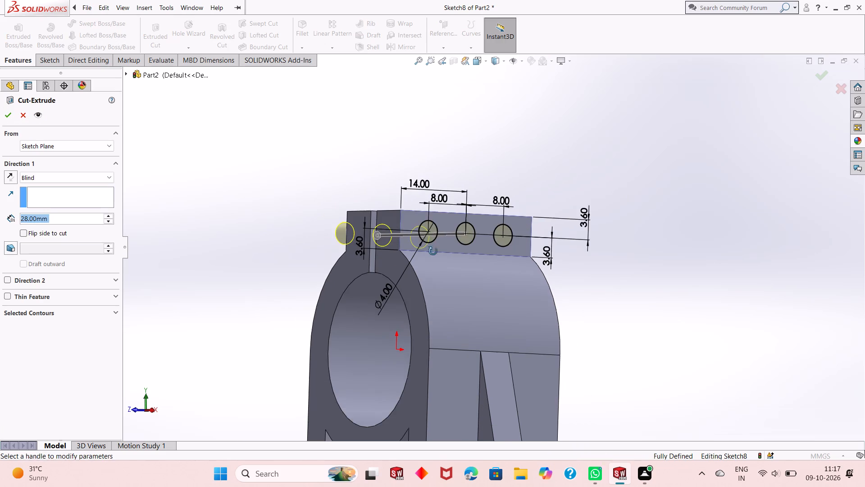
pyautogui.moveTo(433, 251); pyautogui.dragTo(444, 279, button='middle')
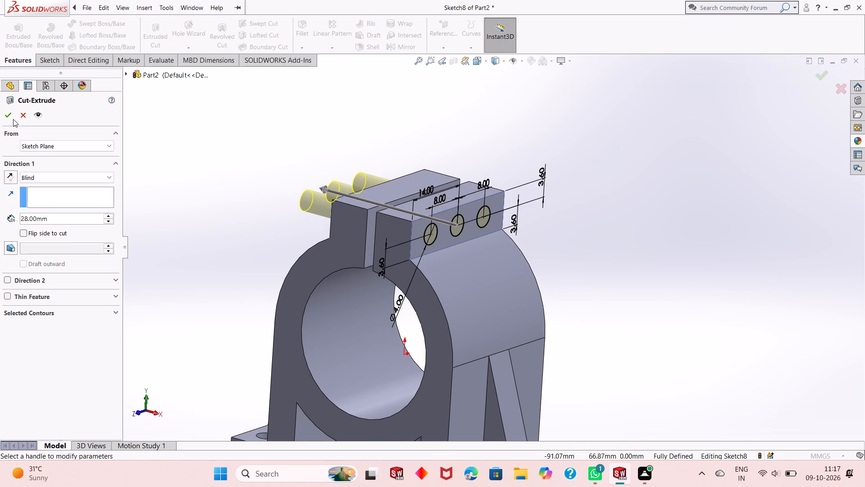
pyautogui.click(13, 119)
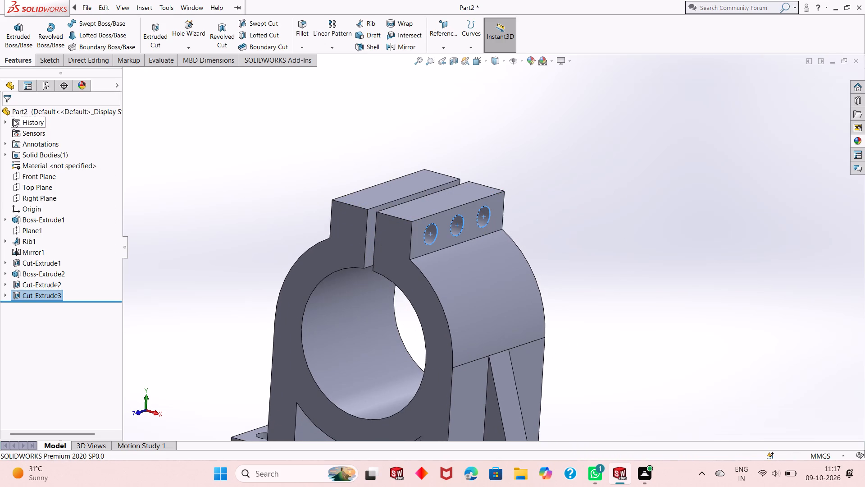
pyautogui.click(251, 235)
# Examine the three side holes through the split top boss and the whole bracket from several angles.
pyautogui.moveTo(503, 267); pyautogui.dragTo(499, 267, button='middle')
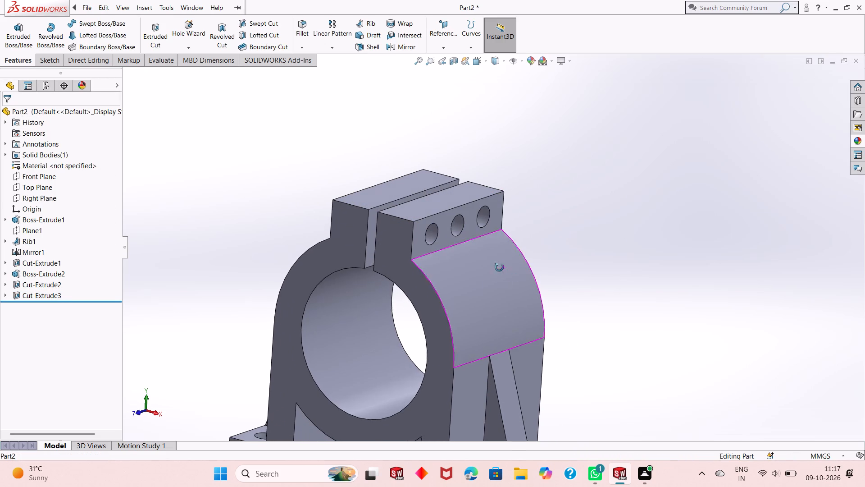
pyautogui.moveTo(499, 267); pyautogui.dragTo(614, 245, button='middle')
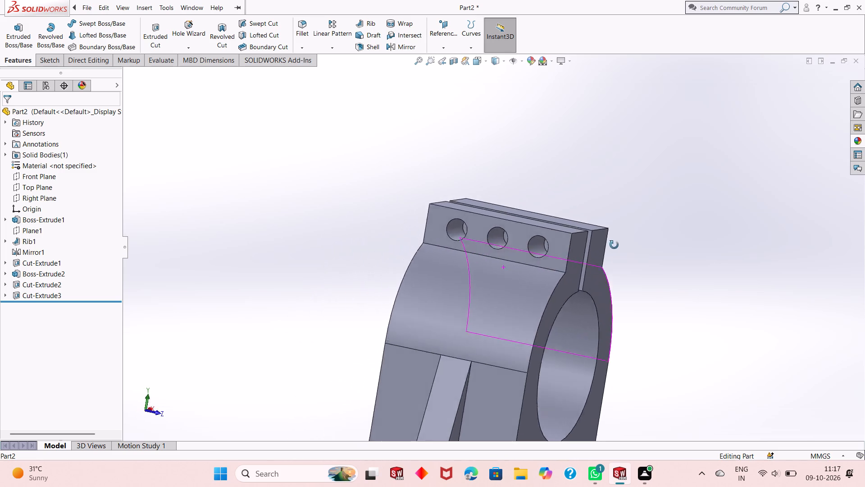
pyautogui.moveTo(614, 245); pyautogui.dragTo(528, 200, button='middle')
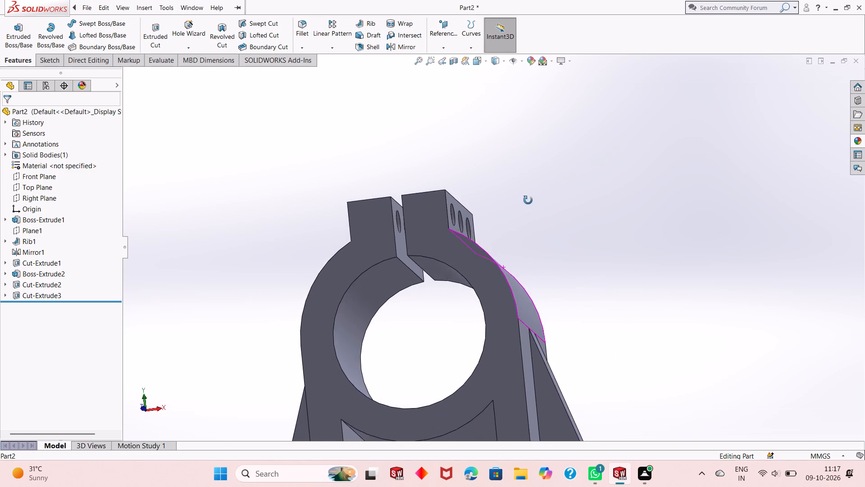
pyautogui.moveTo(528, 200); pyautogui.dragTo(503, 331, button='middle')
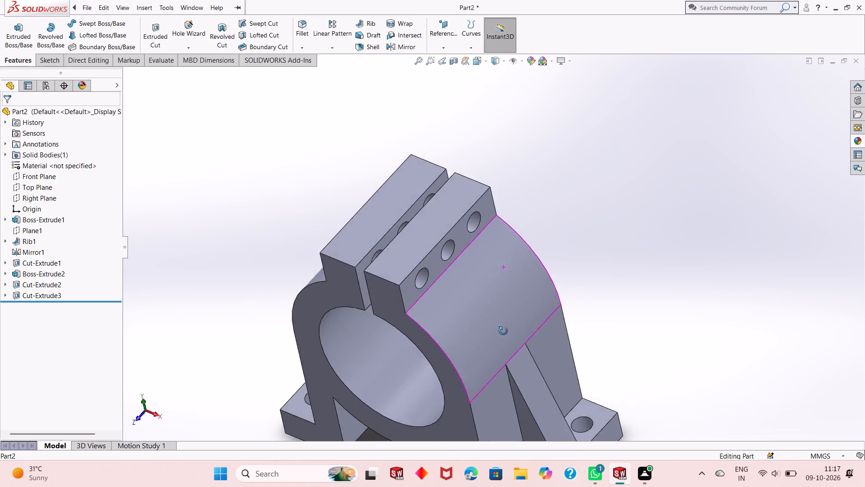
pyautogui.moveTo(503, 331); pyautogui.dragTo(505, 274, button='middle')
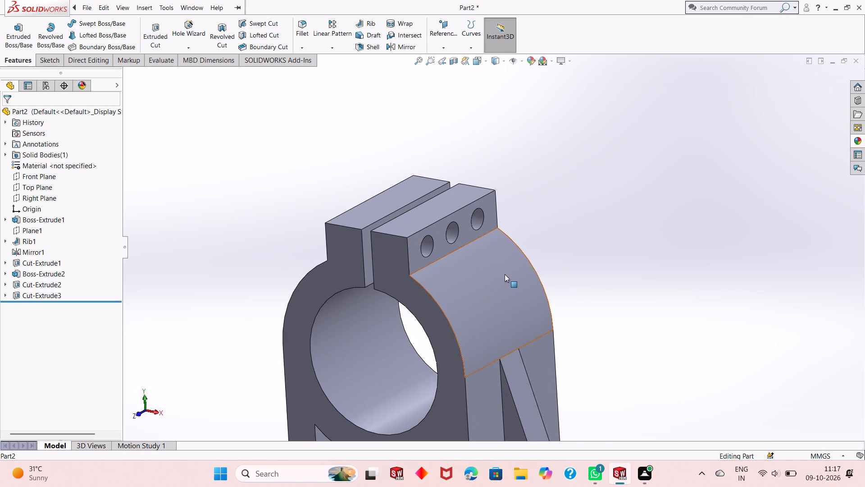
pyautogui.scroll(1, 441, 348)
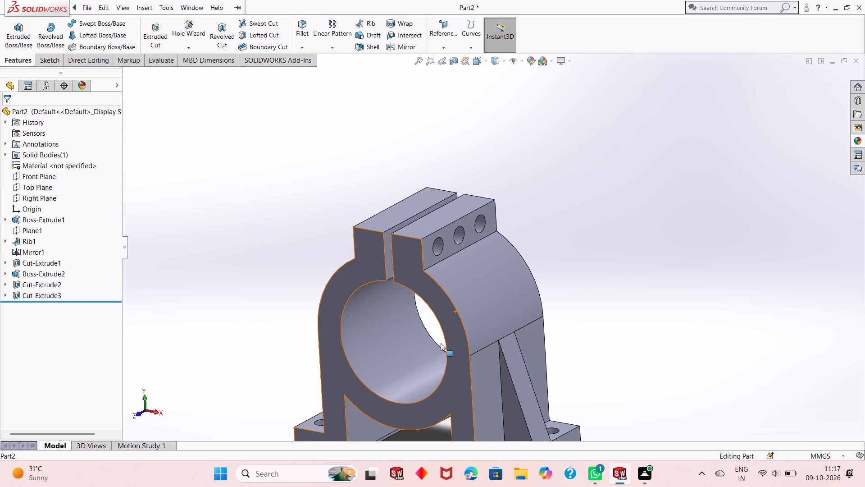
pyautogui.scroll(2, 441, 343)
pyautogui.moveTo(439, 330); pyautogui.dragTo(436, 321, button='middle')
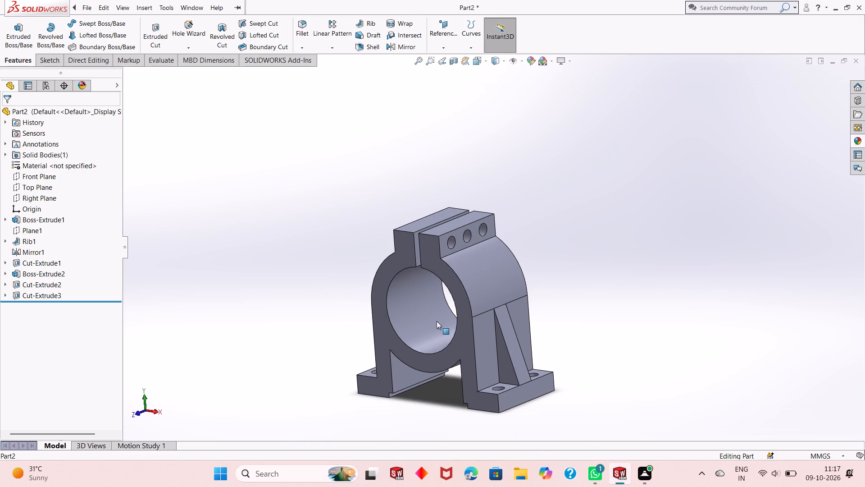
pyautogui.moveTo(497, 391); pyautogui.dragTo(501, 427, button='middle')
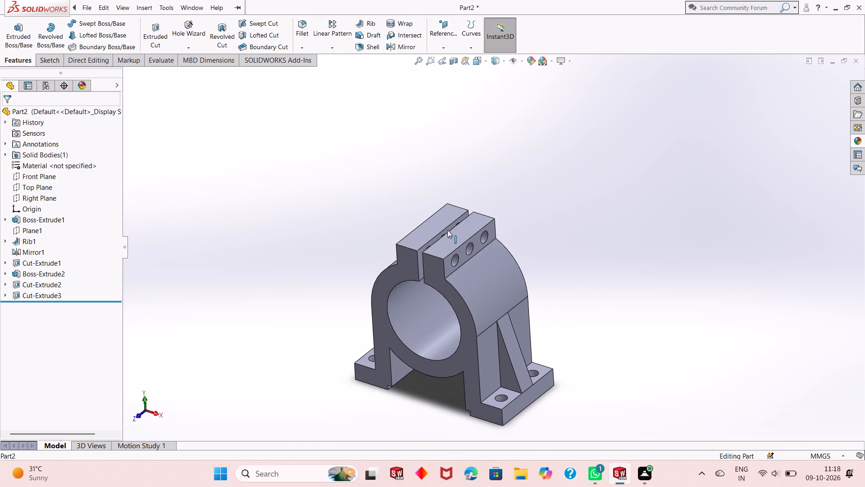
pyautogui.scroll(-6, 449, 241)
pyautogui.scroll(3, 462, 268)
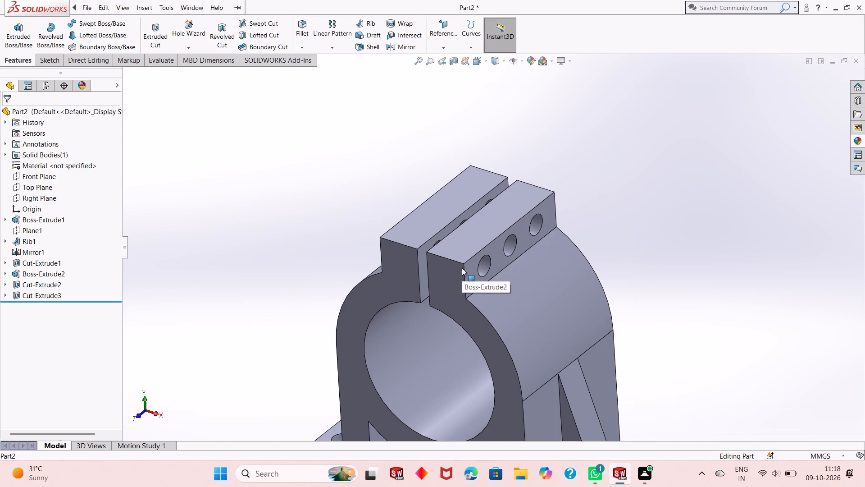
# Fillet the split boss's four short top end edges and its two side junctions with the cylindrical body at 0.8 mm radius.
pyautogui.click(300, 30)
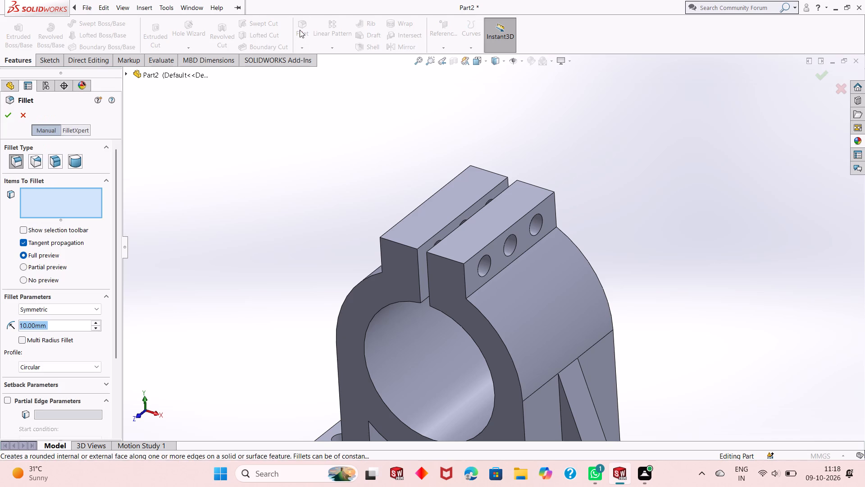
pyautogui.write('0.8')
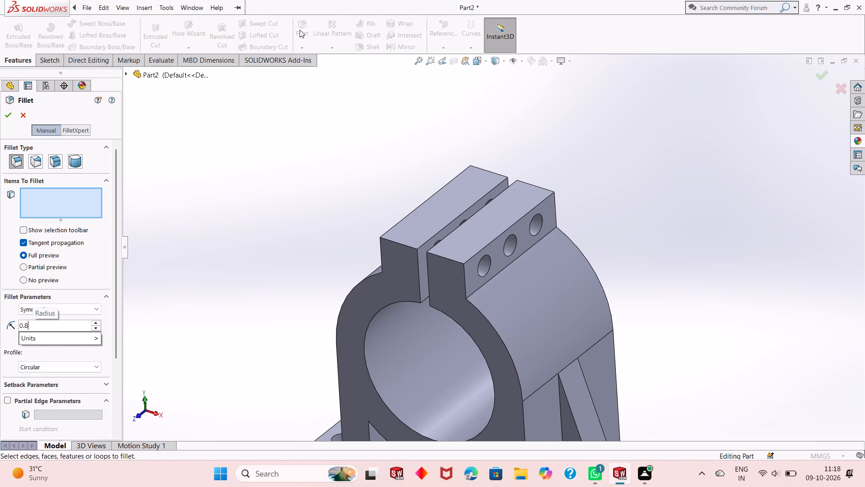
pyautogui.press('Return')
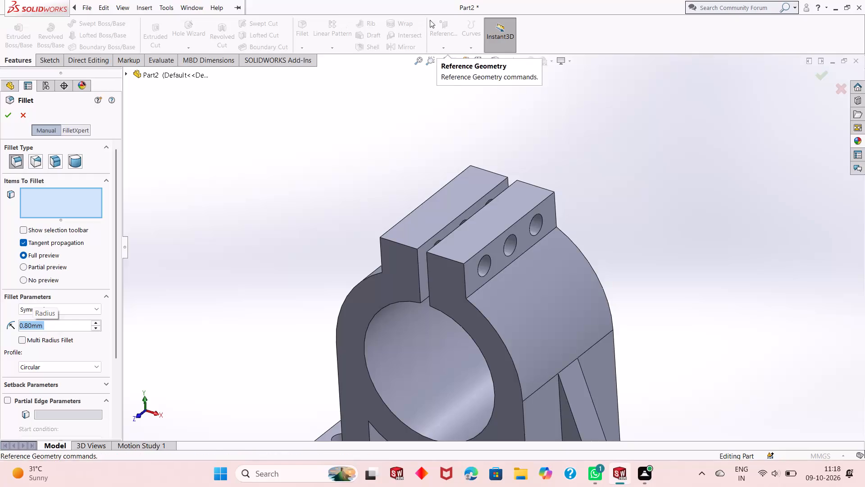
pyautogui.scroll(-1, 477, 265)
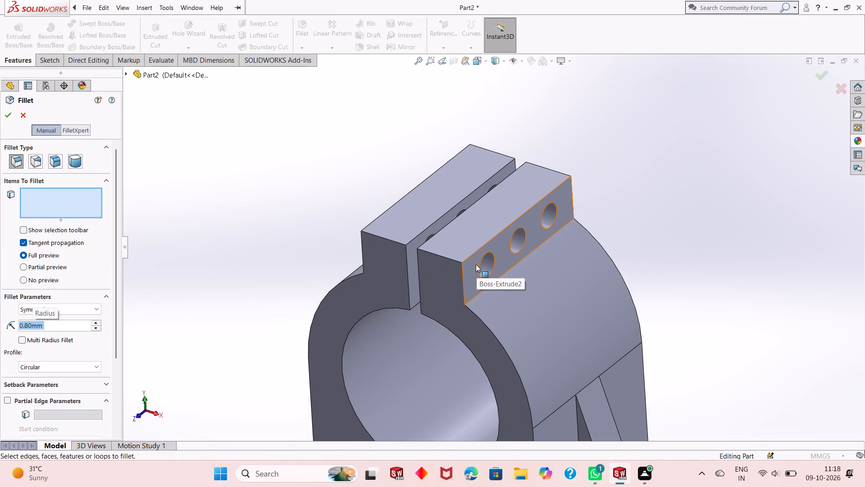
pyautogui.scroll(-1, 476, 264)
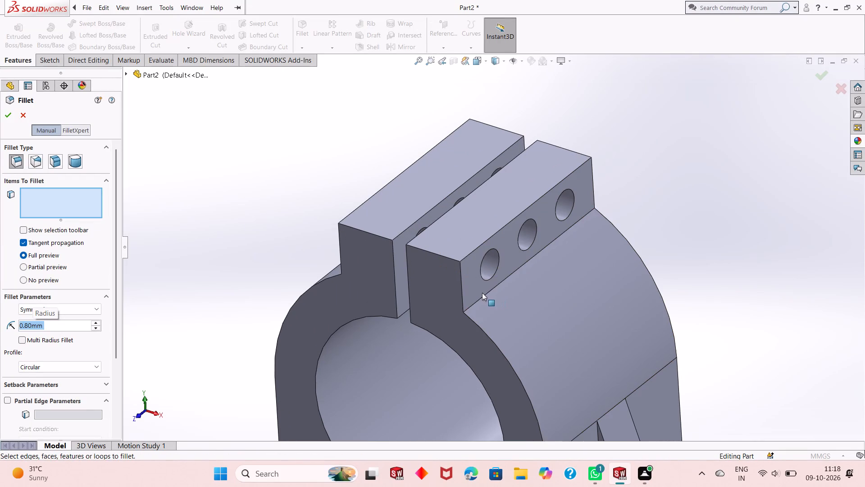
pyautogui.click(476, 301)
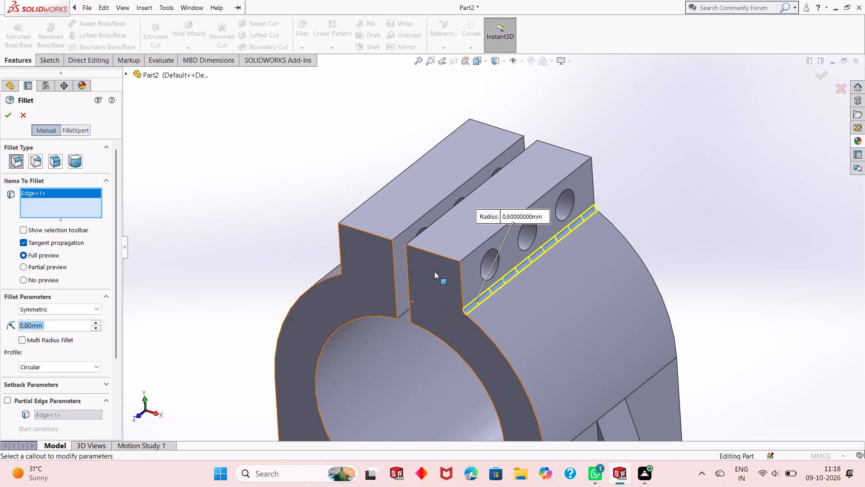
pyautogui.click(446, 257)
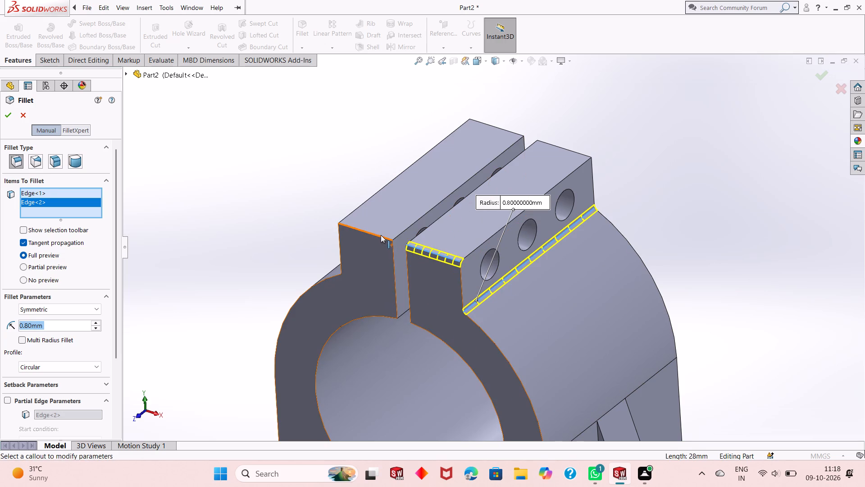
pyautogui.click(380, 235)
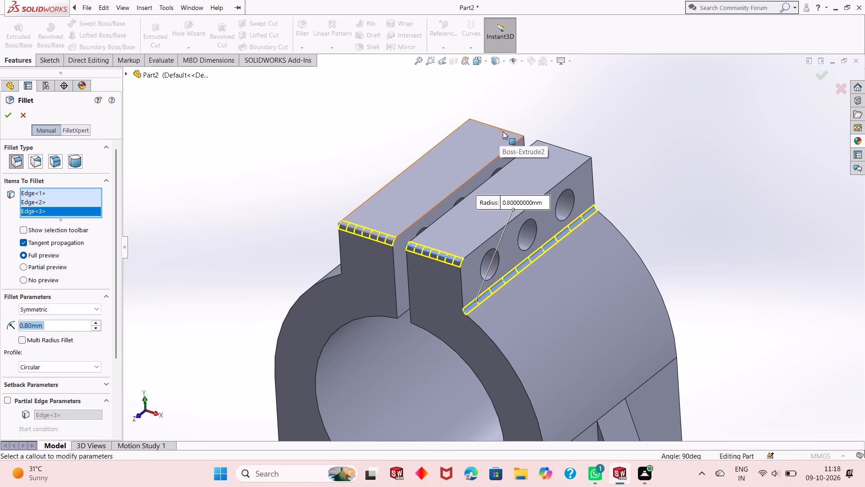
pyautogui.click(504, 131)
pyautogui.click(553, 144)
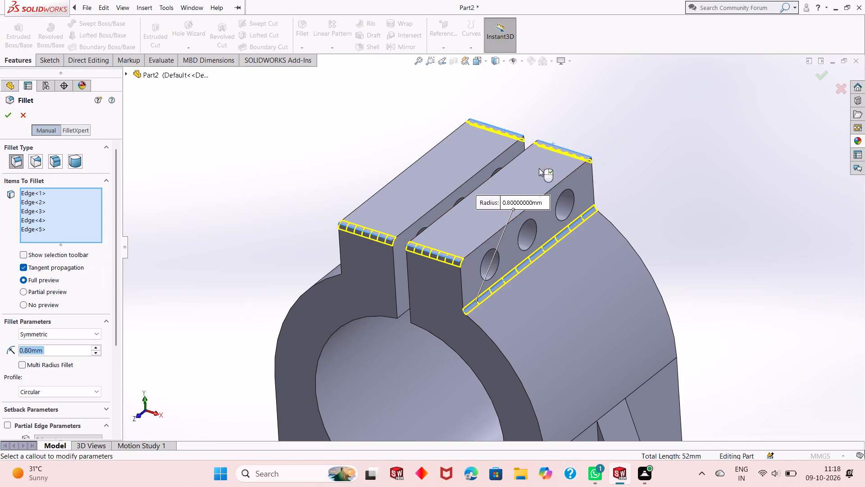
pyautogui.moveTo(514, 273); pyautogui.dragTo(578, 262, button='middle')
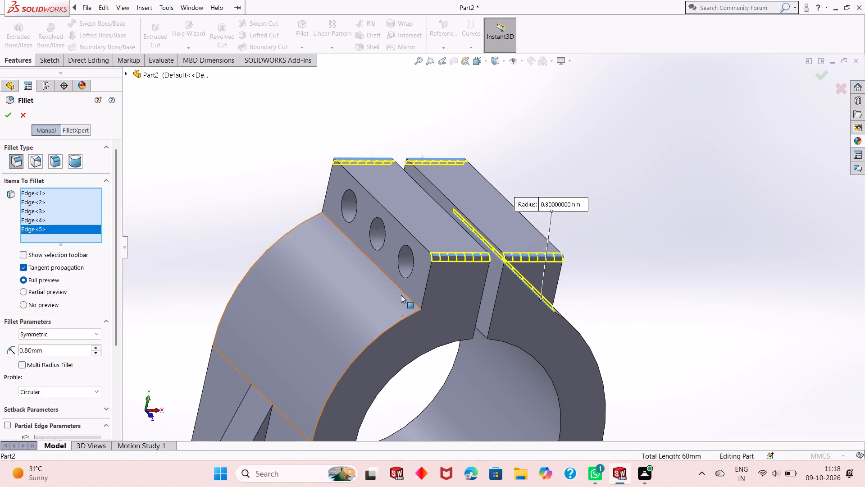
pyautogui.click(407, 297)
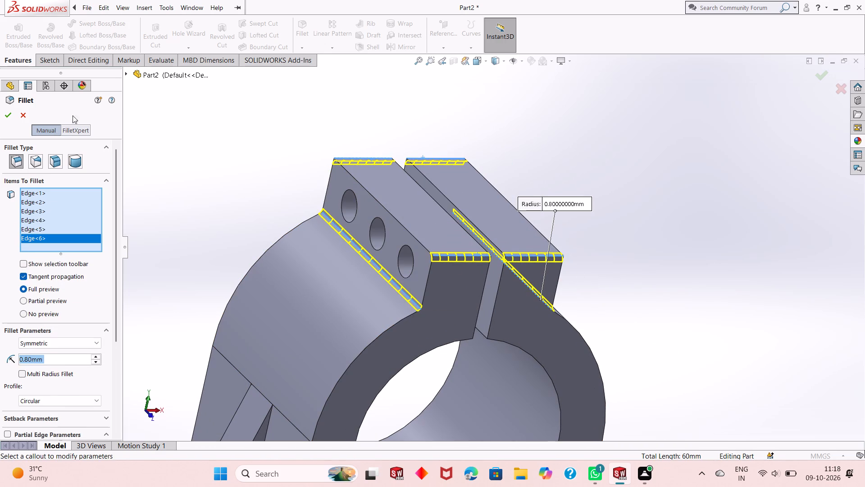
pyautogui.click(6, 116)
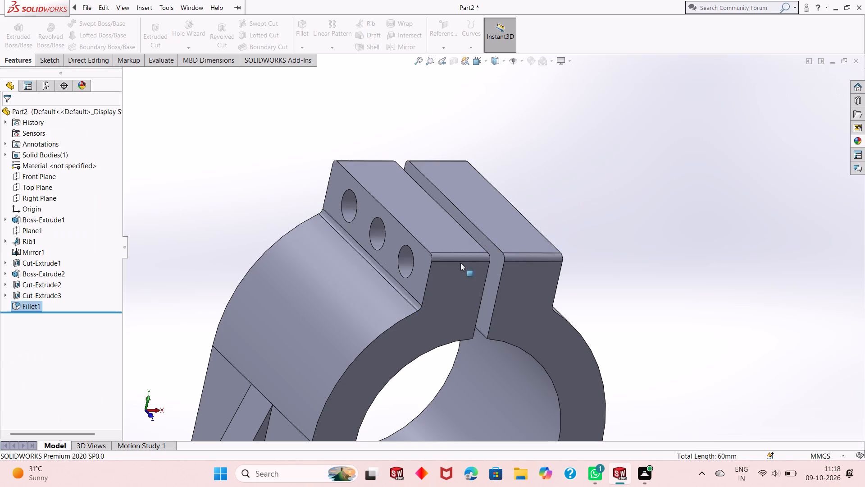
# Examine the filleted boss edges and the boss-to-body junctions from several angles.
pyautogui.scroll(2, 525, 292)
pyautogui.moveTo(574, 299); pyautogui.dragTo(514, 266, button='middle')
pyautogui.scroll(2, 497, 275)
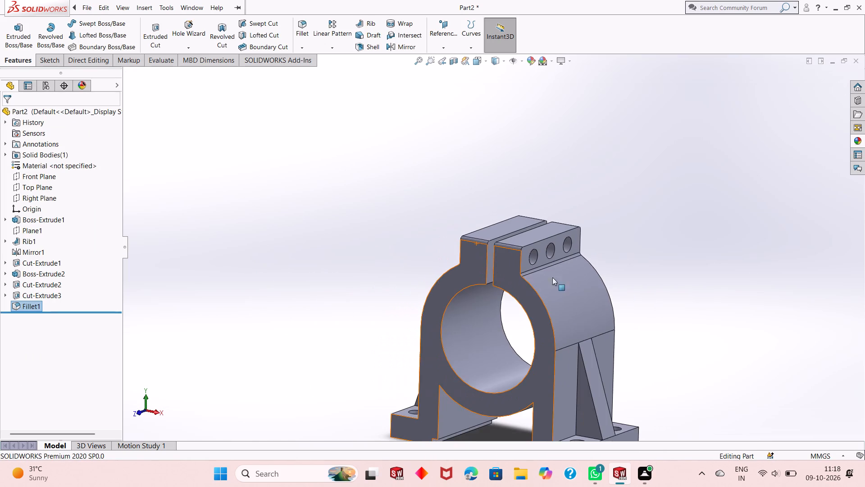
pyautogui.scroll(-2, 742, 295)
pyautogui.click(555, 279)
pyautogui.moveTo(446, 275); pyautogui.dragTo(437, 270, button='middle')
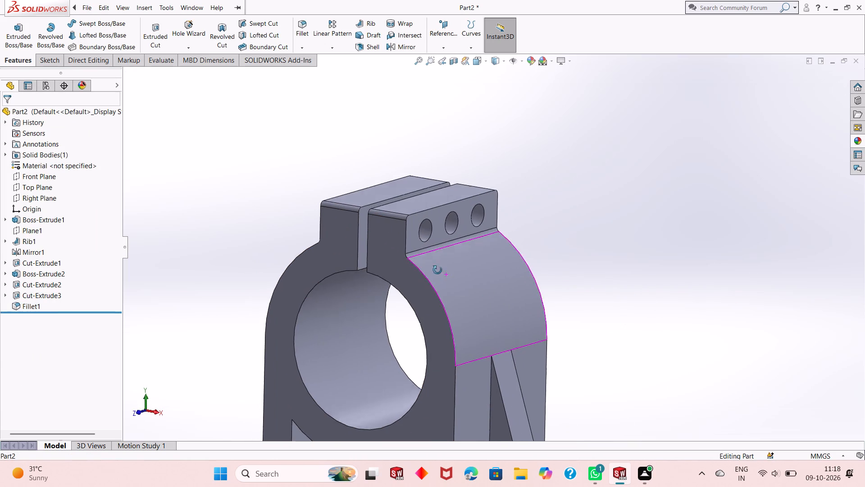
pyautogui.moveTo(437, 270); pyautogui.dragTo(435, 257, button='middle')
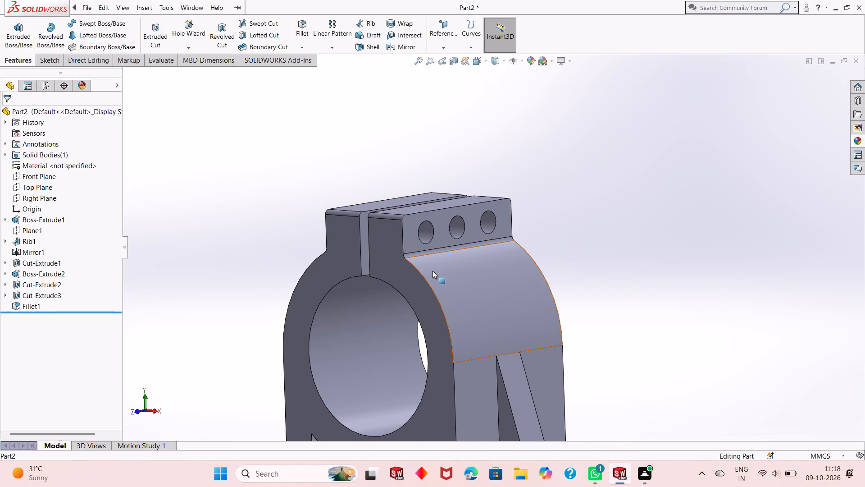
pyautogui.moveTo(442, 272); pyautogui.dragTo(446, 273, button='middle')
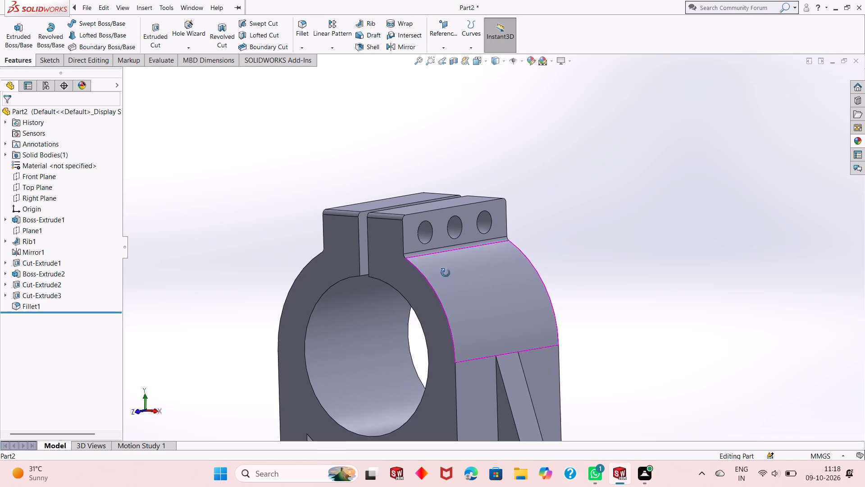
pyautogui.moveTo(446, 273); pyautogui.dragTo(455, 289, button='middle')
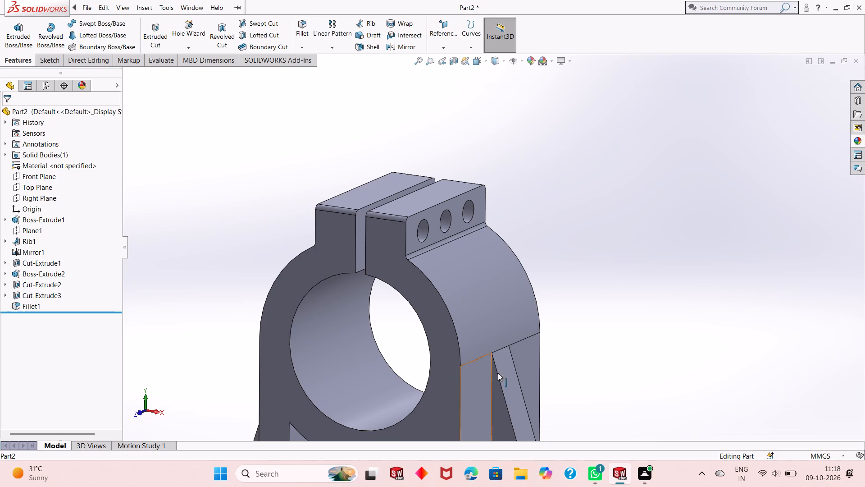
pyautogui.scroll(1, 464, 323)
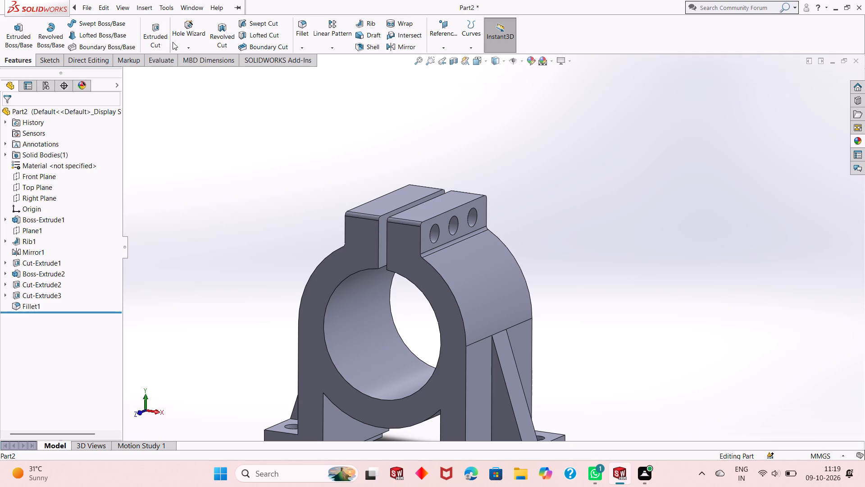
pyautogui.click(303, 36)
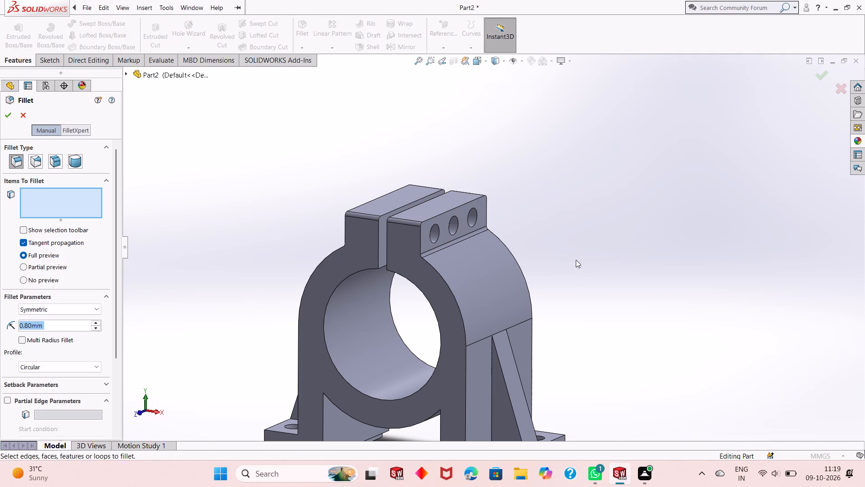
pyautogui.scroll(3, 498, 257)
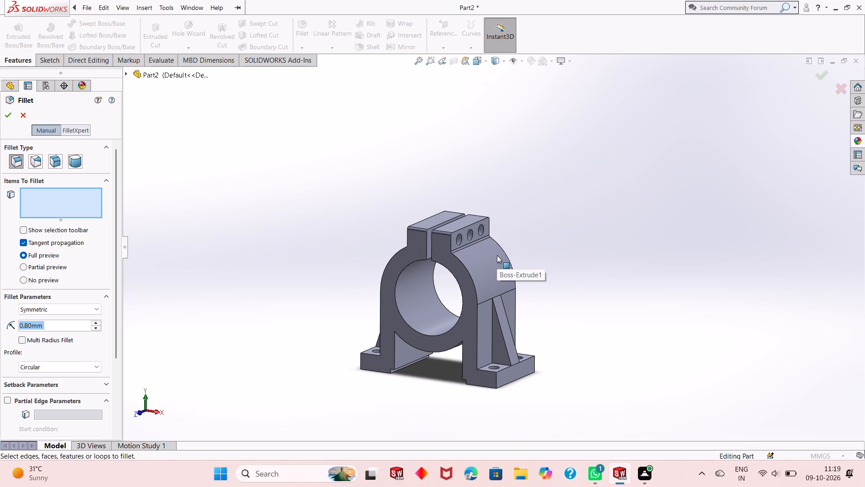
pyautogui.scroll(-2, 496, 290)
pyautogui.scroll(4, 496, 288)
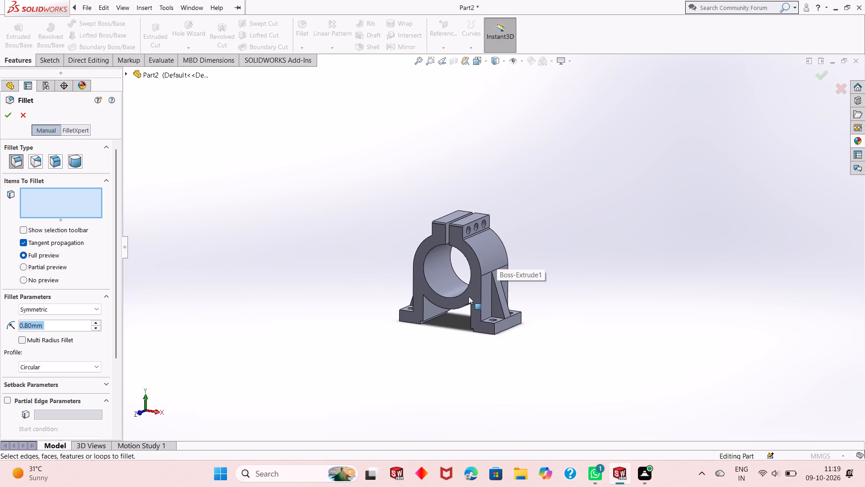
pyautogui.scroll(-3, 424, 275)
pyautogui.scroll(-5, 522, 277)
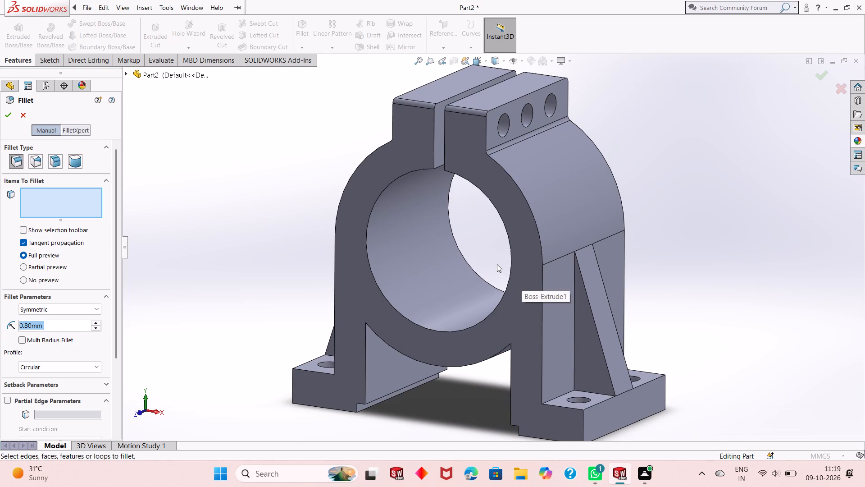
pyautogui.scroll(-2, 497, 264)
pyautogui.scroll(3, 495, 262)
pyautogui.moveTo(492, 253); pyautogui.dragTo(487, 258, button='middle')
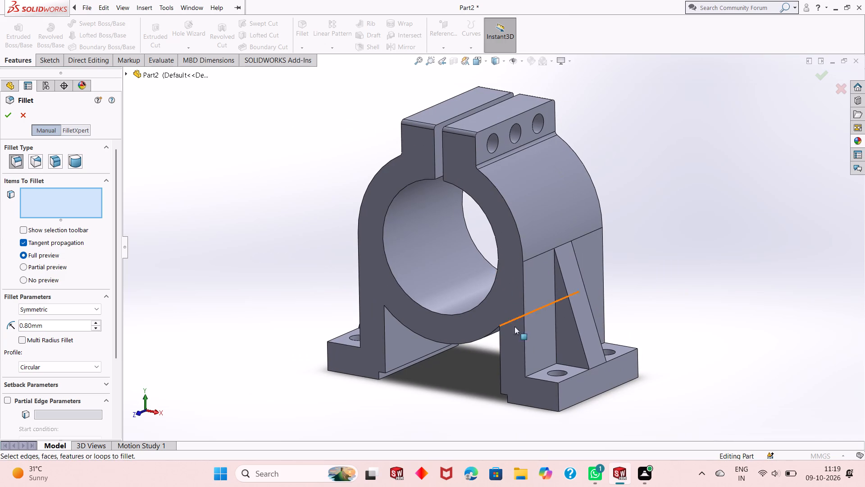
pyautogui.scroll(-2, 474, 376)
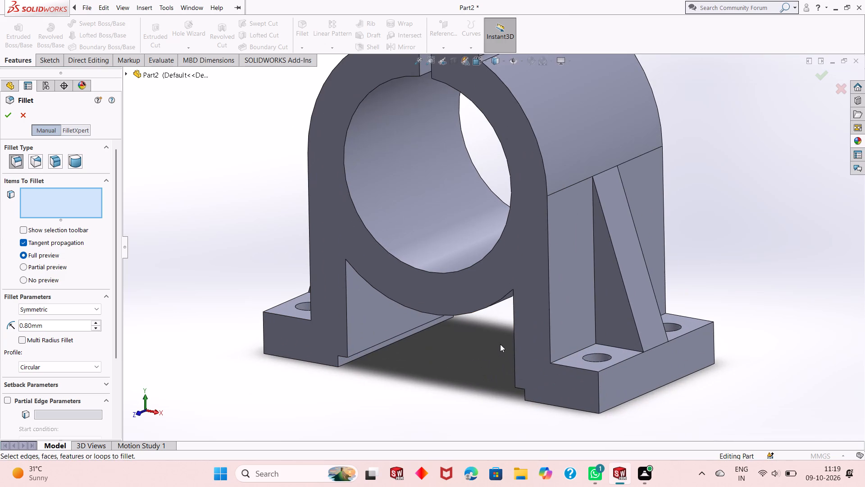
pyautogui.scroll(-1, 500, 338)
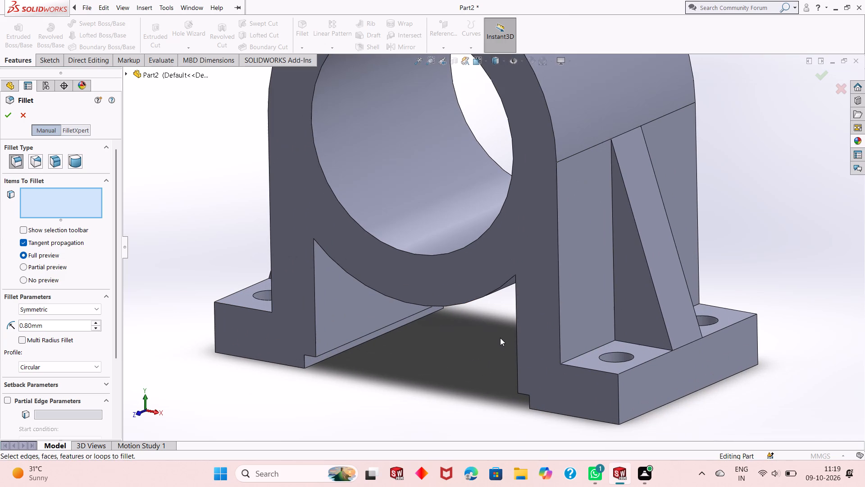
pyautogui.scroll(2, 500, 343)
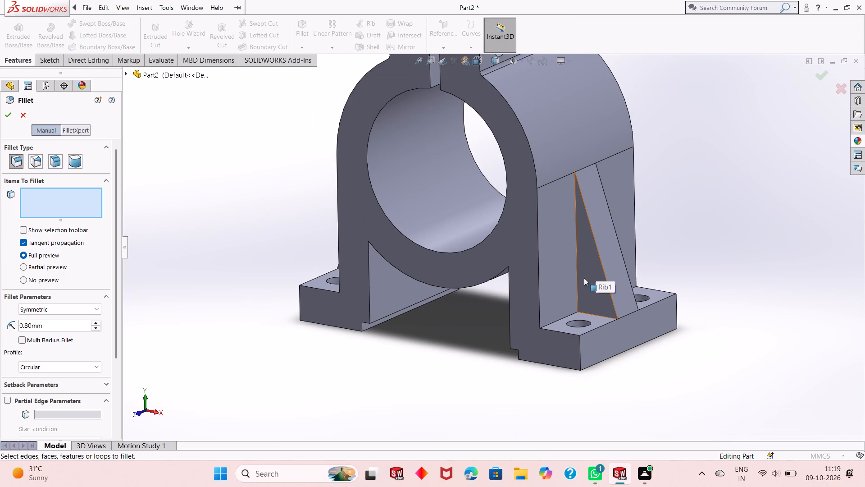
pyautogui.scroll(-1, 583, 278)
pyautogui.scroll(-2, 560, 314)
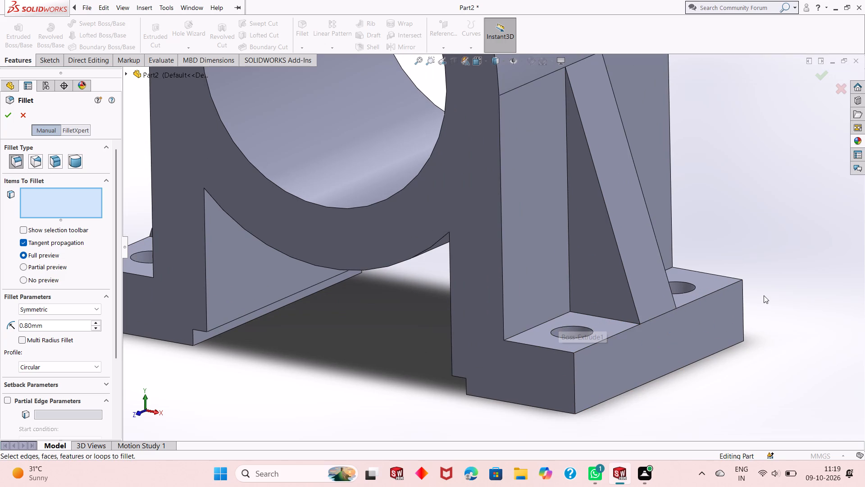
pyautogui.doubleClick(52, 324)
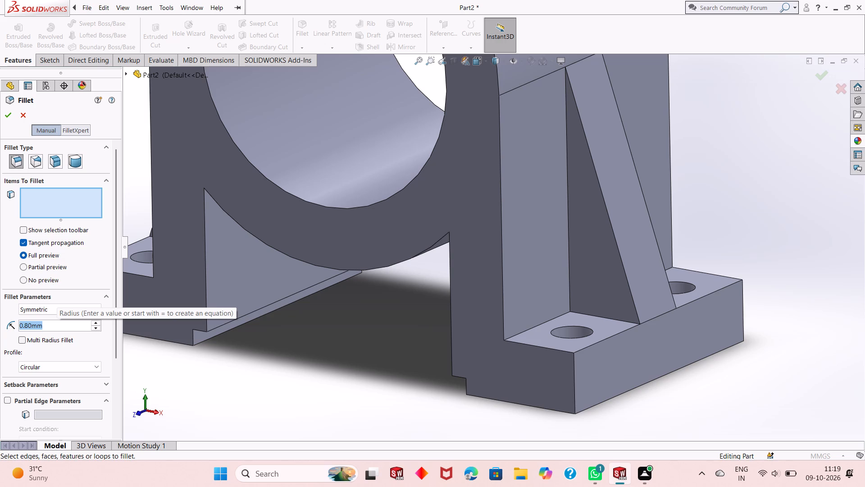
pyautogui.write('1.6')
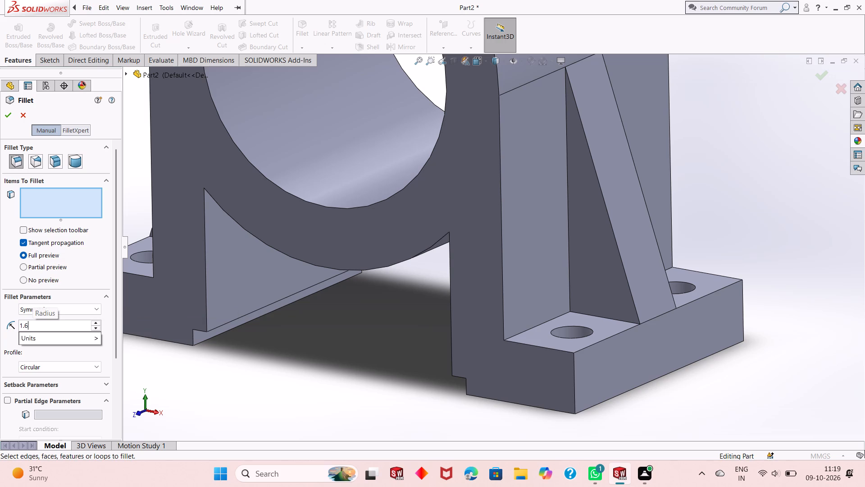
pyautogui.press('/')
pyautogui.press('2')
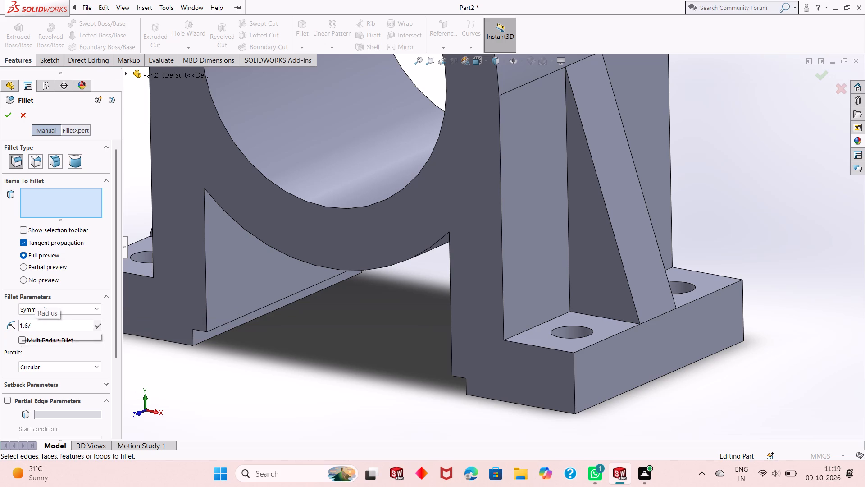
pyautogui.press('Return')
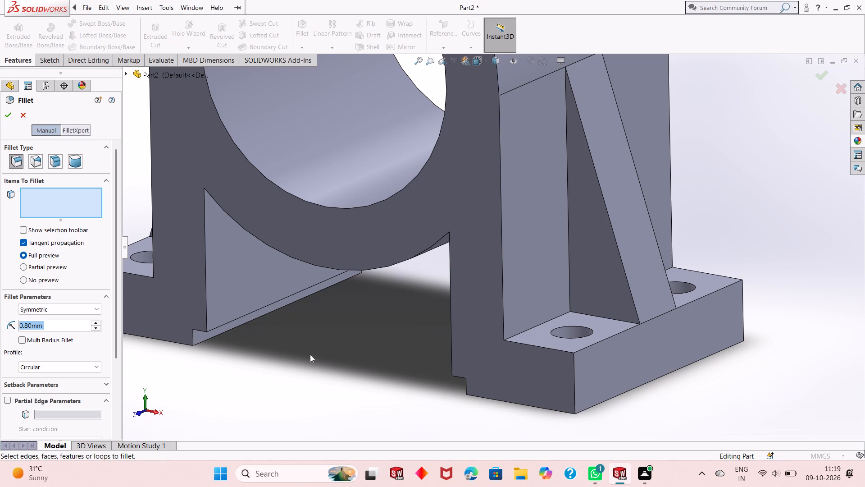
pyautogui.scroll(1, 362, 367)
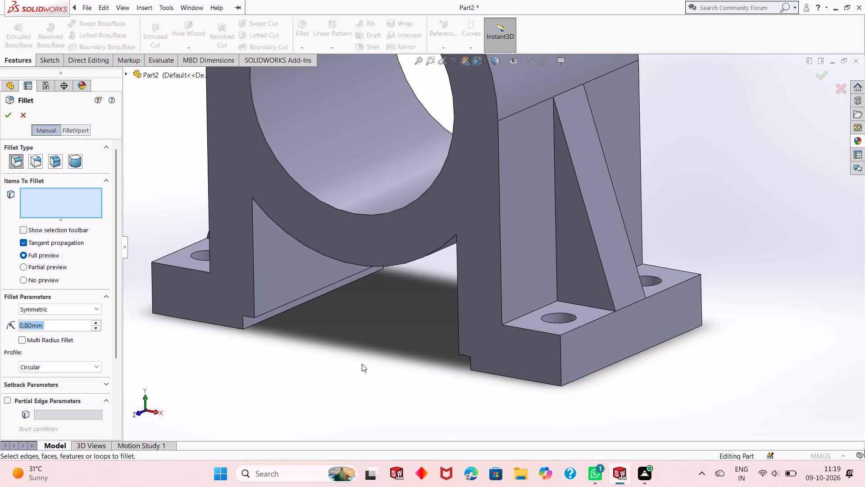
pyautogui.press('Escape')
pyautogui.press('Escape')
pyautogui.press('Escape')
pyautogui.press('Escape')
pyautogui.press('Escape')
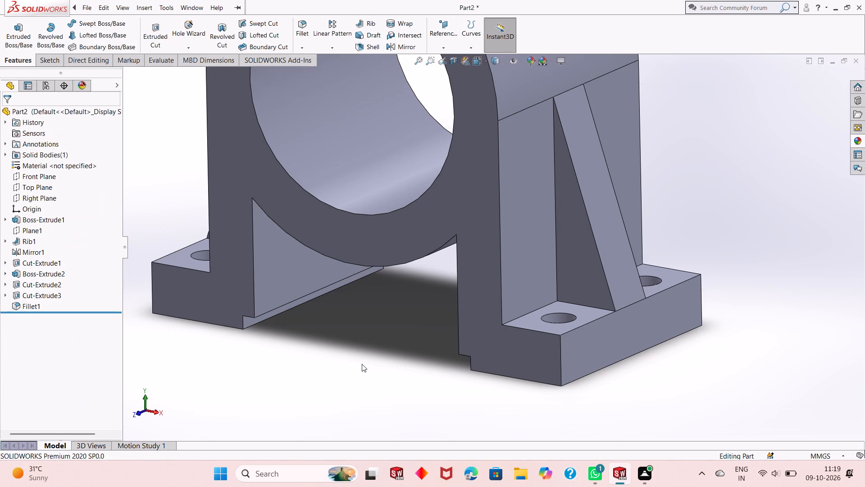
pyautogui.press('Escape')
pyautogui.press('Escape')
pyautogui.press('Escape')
# Add the four edges where the upright side walls meet the base flange tops, beside both ribs, to the existing 0.8 mm fillet.
pyautogui.scroll(4, 332, 345)
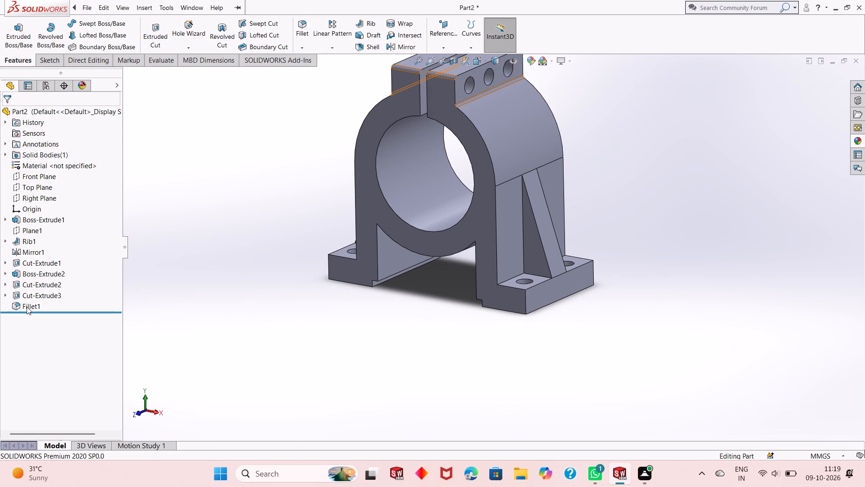
pyautogui.click(27, 307)
pyautogui.click(38, 279)
pyautogui.scroll(-2, 608, 205)
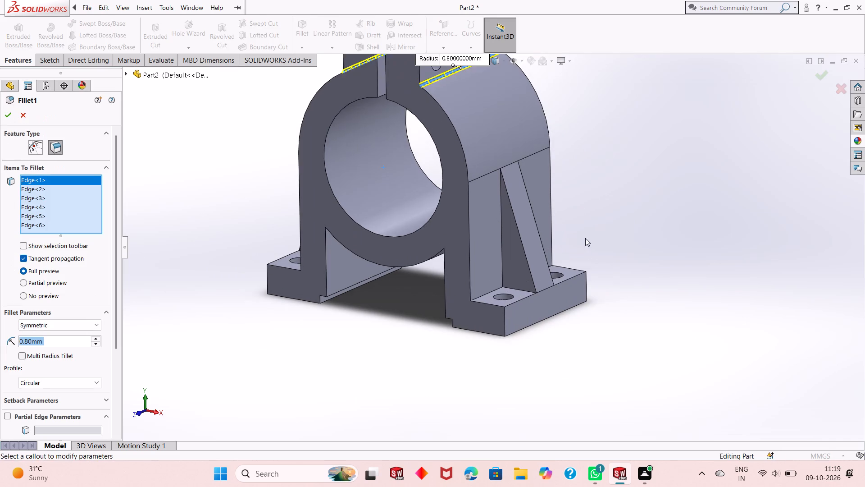
pyautogui.scroll(-2, 577, 250)
pyautogui.click(434, 313)
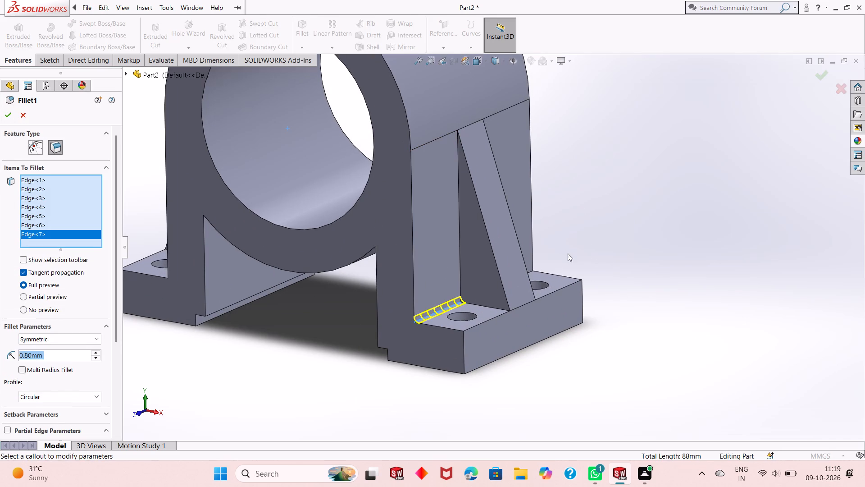
pyautogui.moveTo(558, 268); pyautogui.dragTo(528, 292, button='middle')
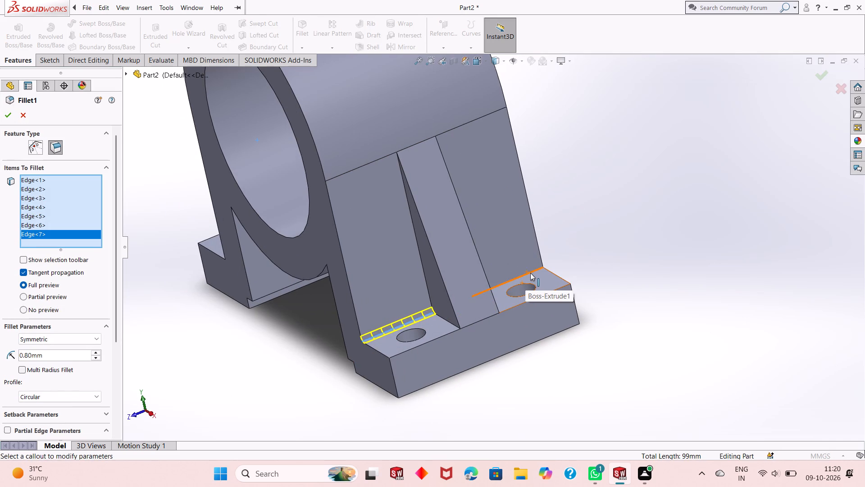
pyautogui.click(530, 273)
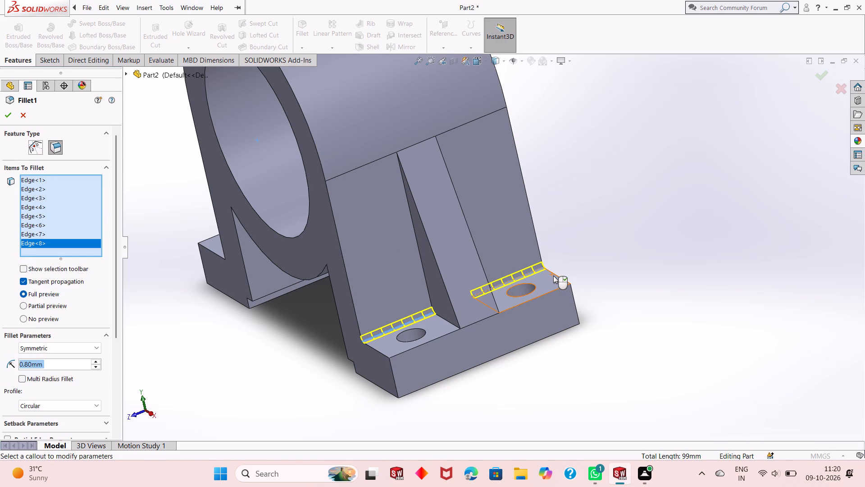
pyautogui.moveTo(226, 294); pyautogui.dragTo(227, 294, button='middle')
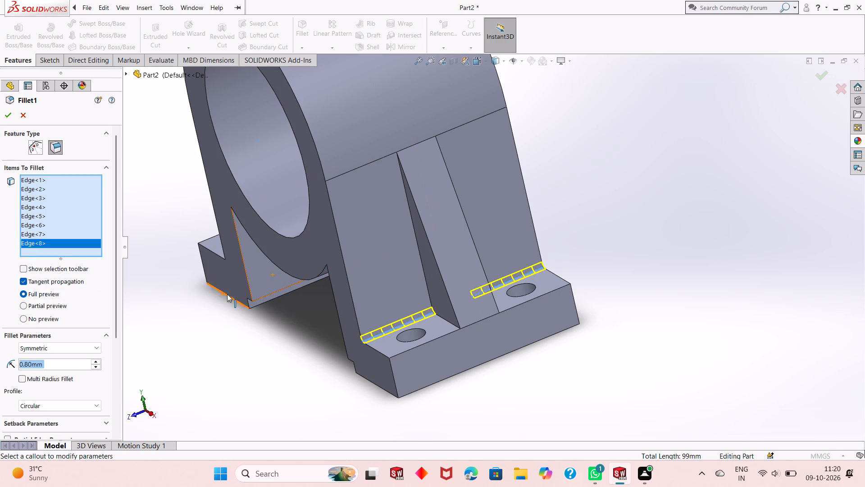
pyautogui.moveTo(227, 294); pyautogui.dragTo(464, 295, button='middle')
pyautogui.scroll(2, 324, 322)
pyautogui.moveTo(382, 324); pyautogui.dragTo(377, 324, button='middle')
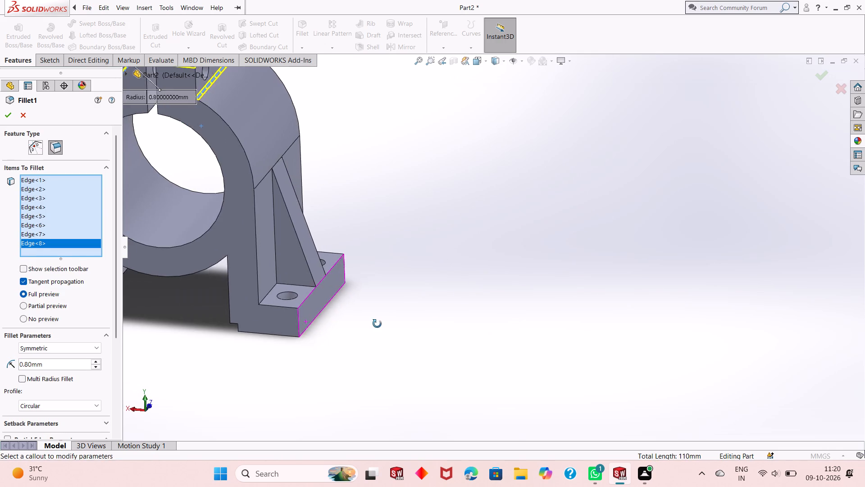
pyautogui.moveTo(377, 324); pyautogui.dragTo(337, 338, button='middle')
pyautogui.scroll(-4, 348, 247)
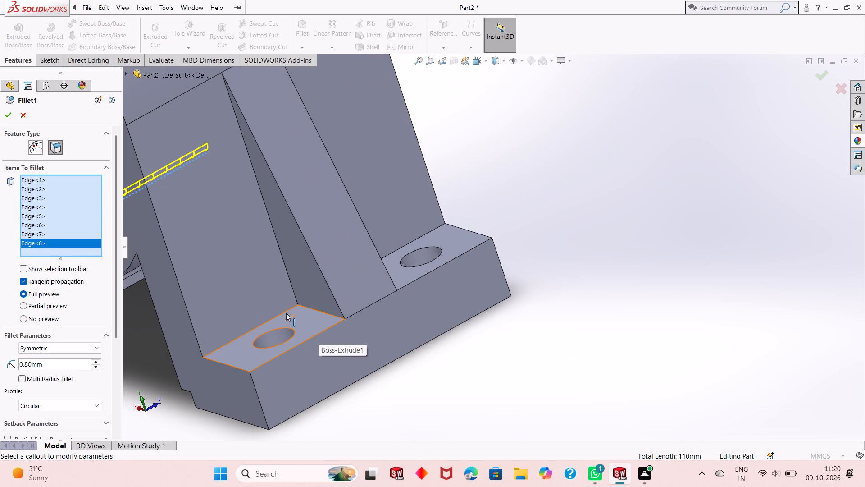
pyautogui.click(279, 315)
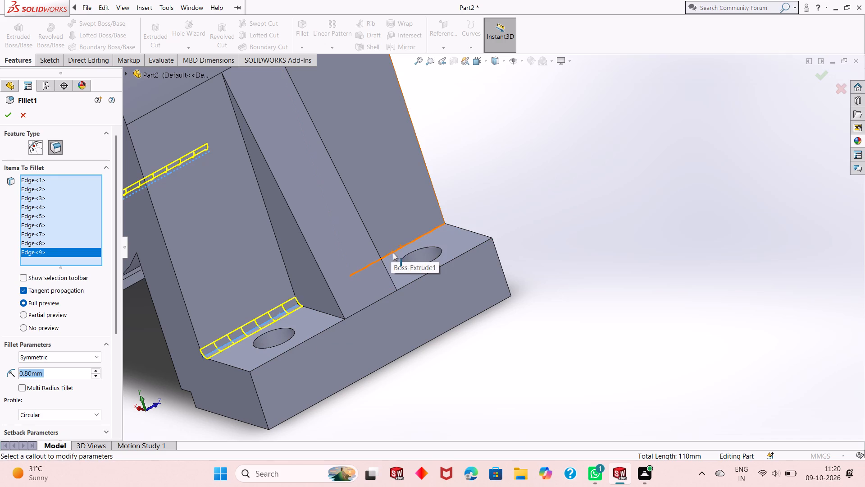
pyautogui.click(393, 253)
pyautogui.scroll(2, 414, 317)
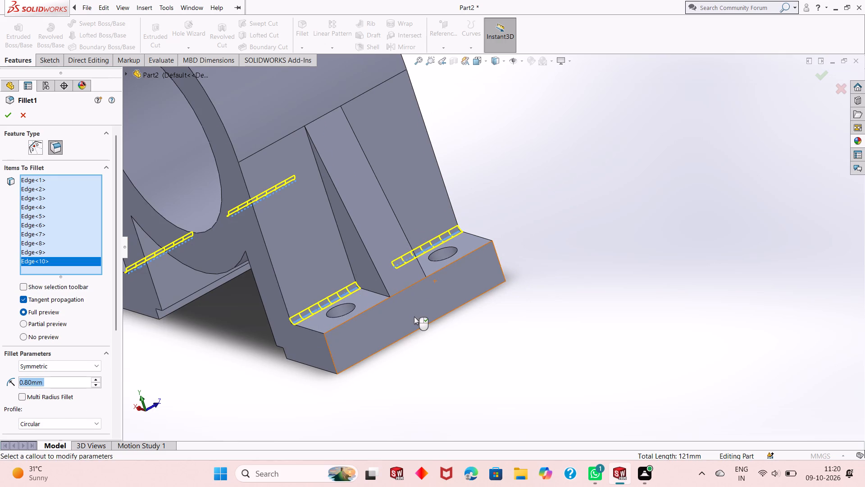
pyautogui.scroll(7, 415, 339)
pyautogui.scroll(-3, 488, 134)
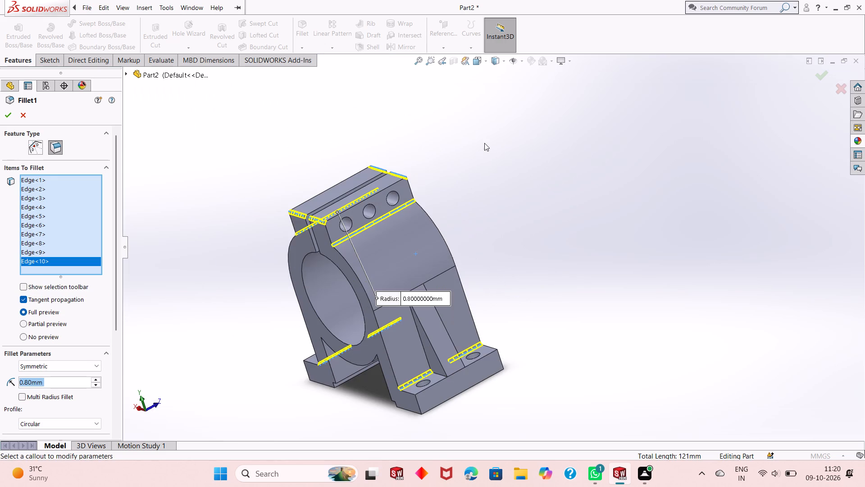
pyautogui.scroll(2, 419, 418)
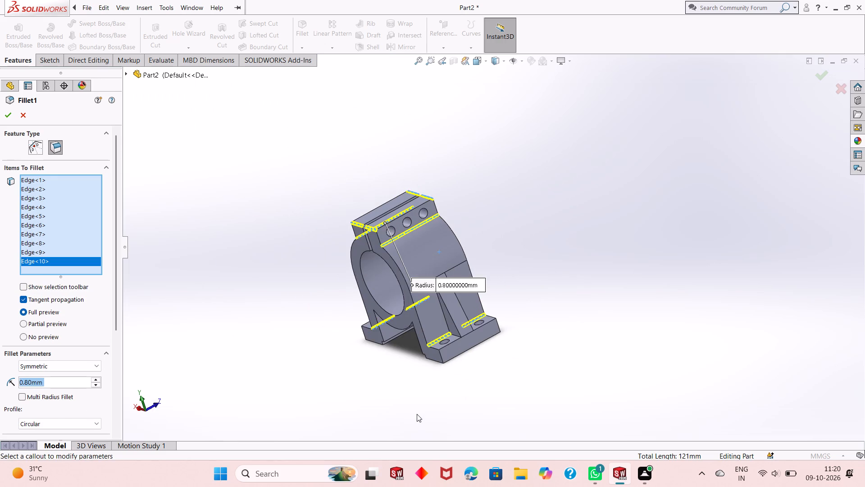
pyautogui.scroll(-3, 436, 299)
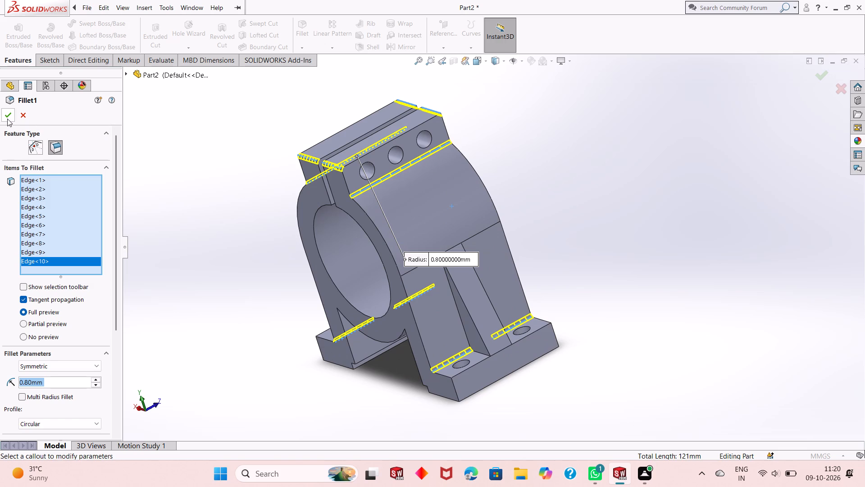
pyautogui.click(7, 119)
# Examine the filleted base flange junctions and the whole bracket from several angles.
pyautogui.moveTo(437, 301); pyautogui.dragTo(446, 330, button='middle')
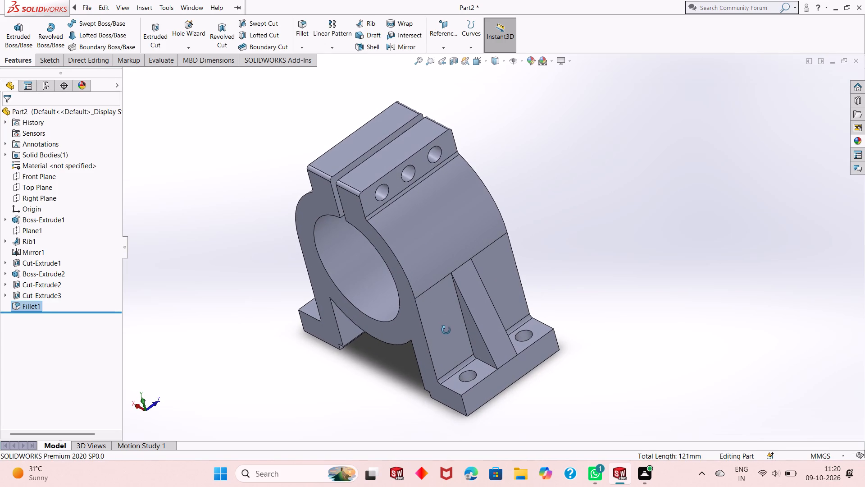
pyautogui.moveTo(446, 330); pyautogui.dragTo(452, 303, button='middle')
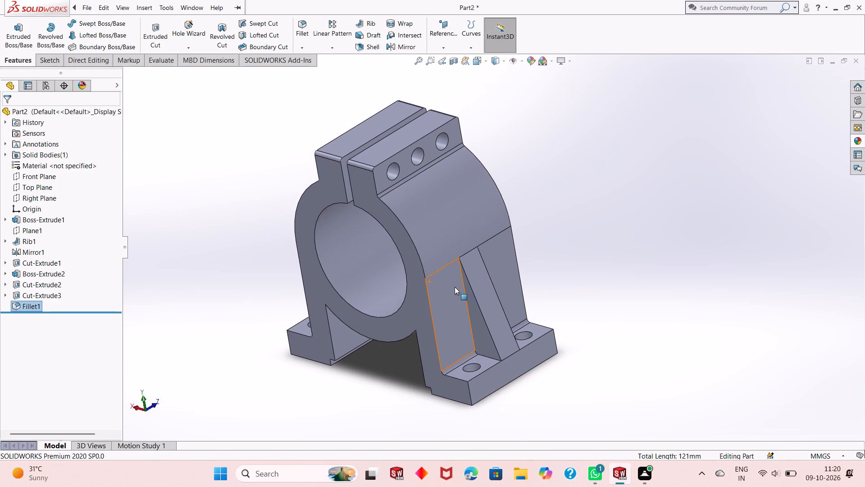
pyautogui.scroll(-1, 495, 209)
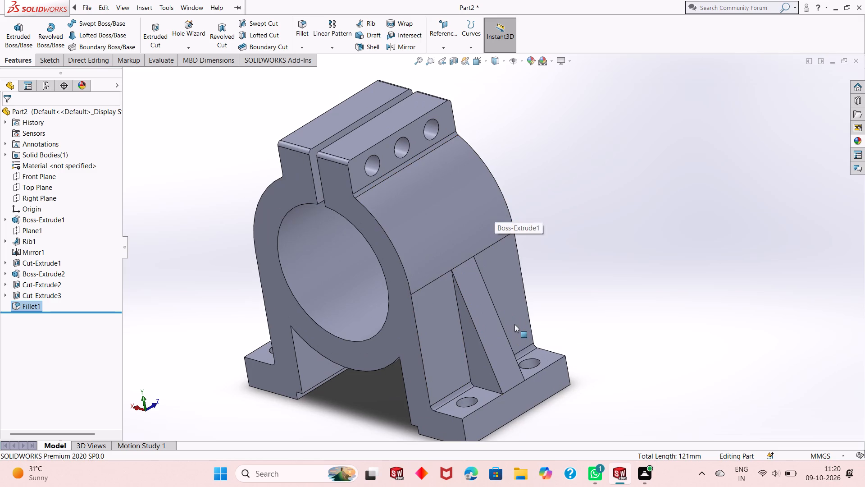
pyautogui.moveTo(556, 322); pyautogui.dragTo(553, 301, button='middle')
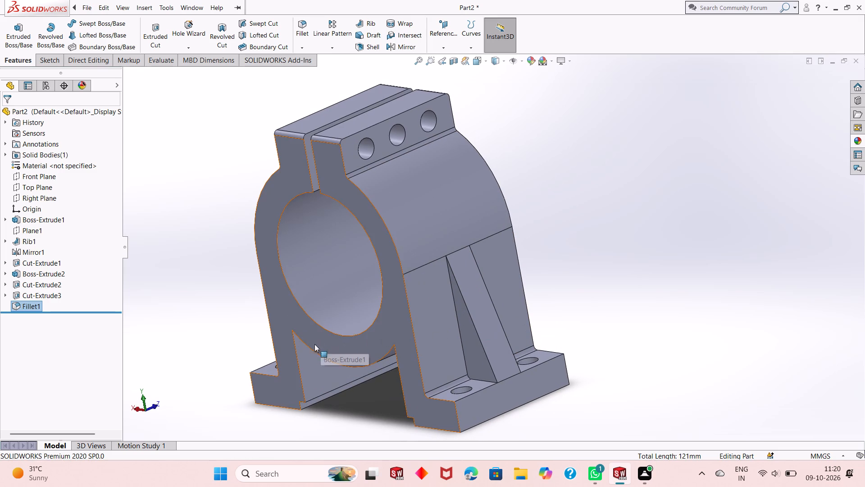
pyautogui.scroll(2, 385, 363)
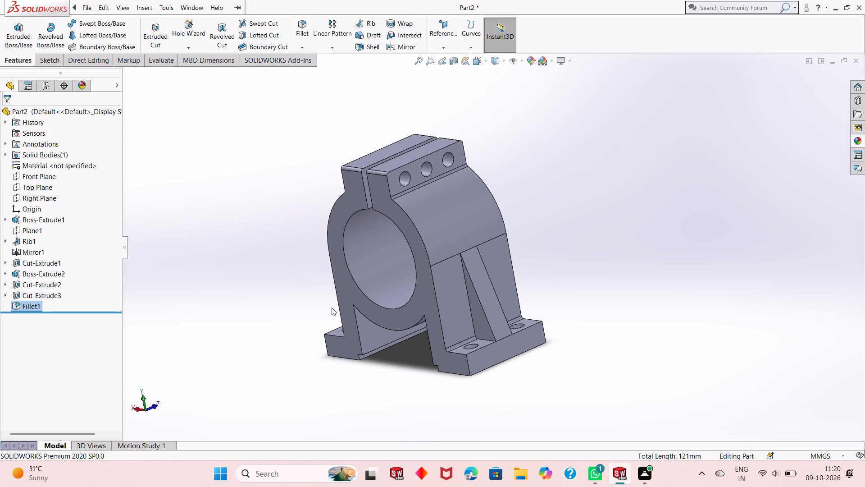
pyautogui.moveTo(377, 290); pyautogui.dragTo(457, 309, button='middle')
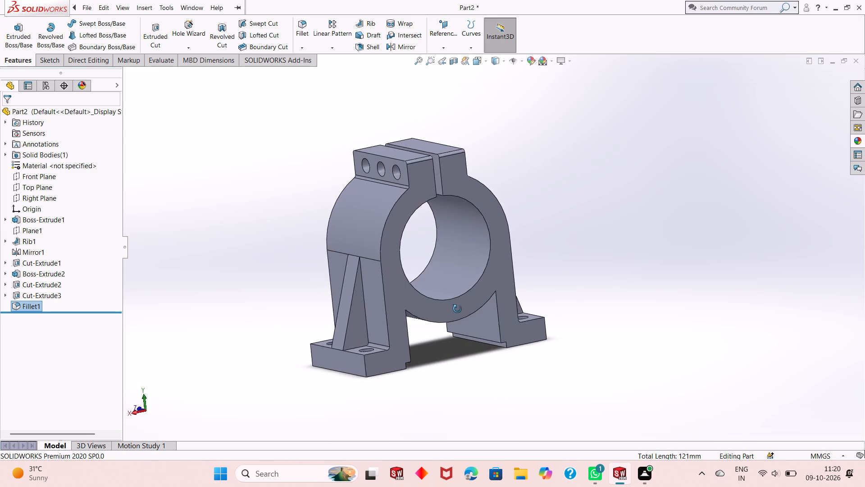
pyautogui.moveTo(457, 309); pyautogui.dragTo(457, 309, button='middle')
pyautogui.scroll(2, 413, 298)
pyautogui.scroll(-2, 377, 266)
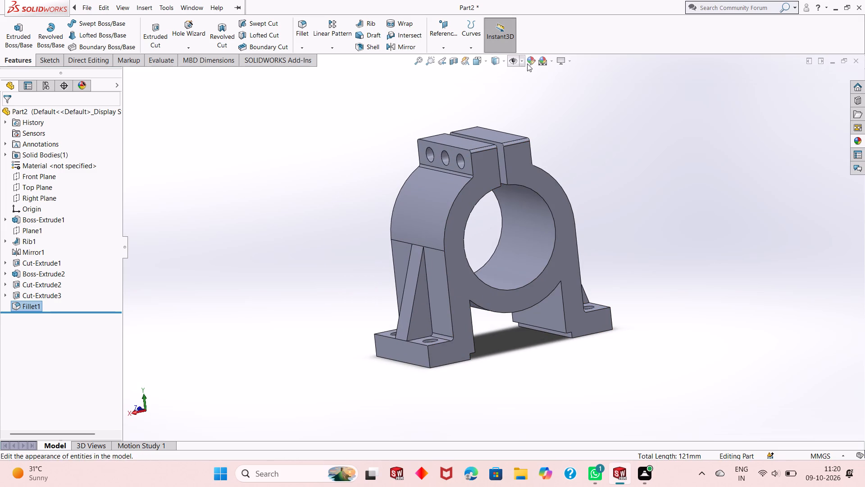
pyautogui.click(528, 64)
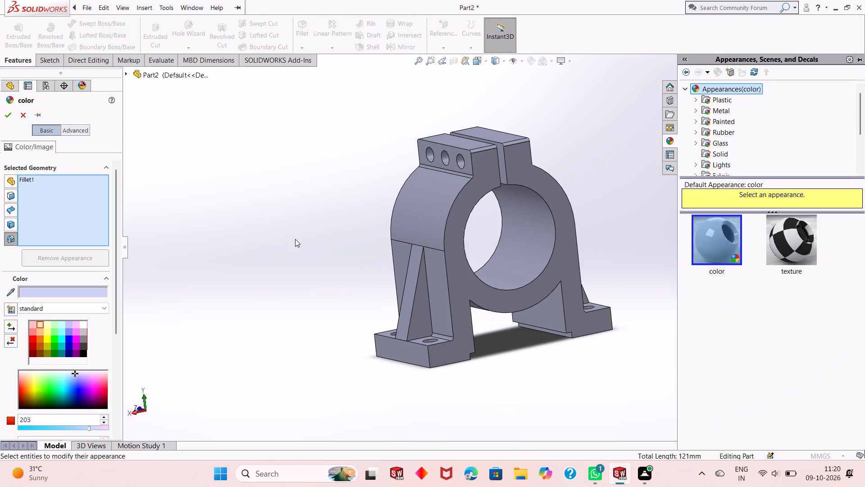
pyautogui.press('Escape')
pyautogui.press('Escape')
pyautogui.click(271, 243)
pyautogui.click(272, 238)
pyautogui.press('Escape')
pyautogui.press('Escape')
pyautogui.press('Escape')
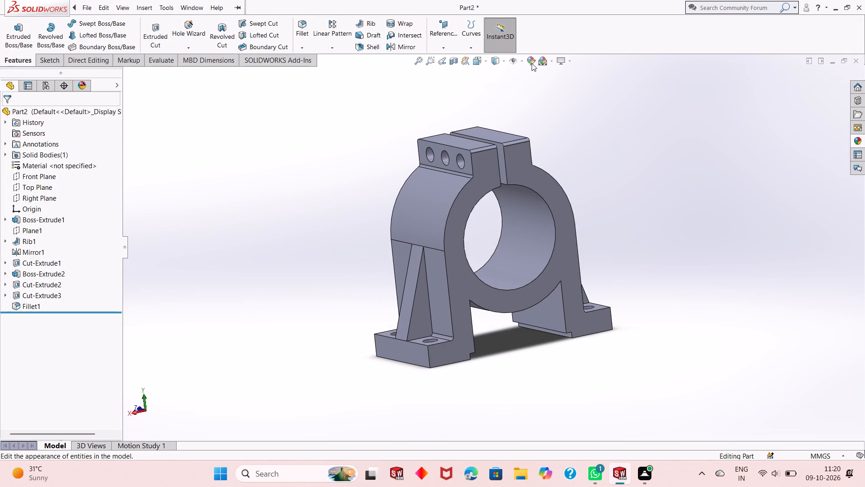
# Colour the whole part dark teal-blue, trying several blue shades before accepting the final one.
pyautogui.click(532, 63)
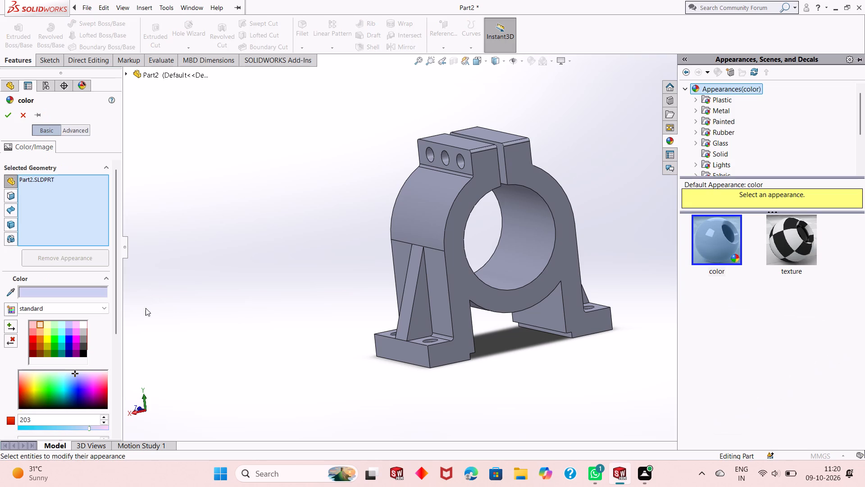
pyautogui.click(68, 386)
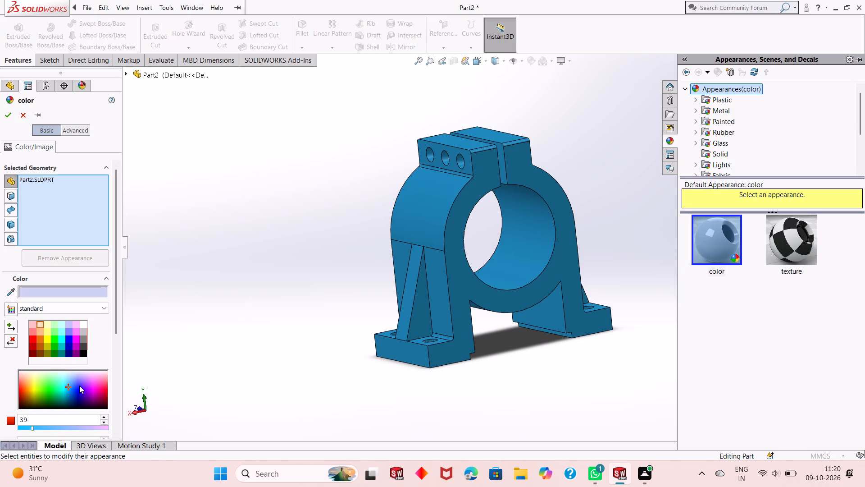
pyautogui.click(67, 389)
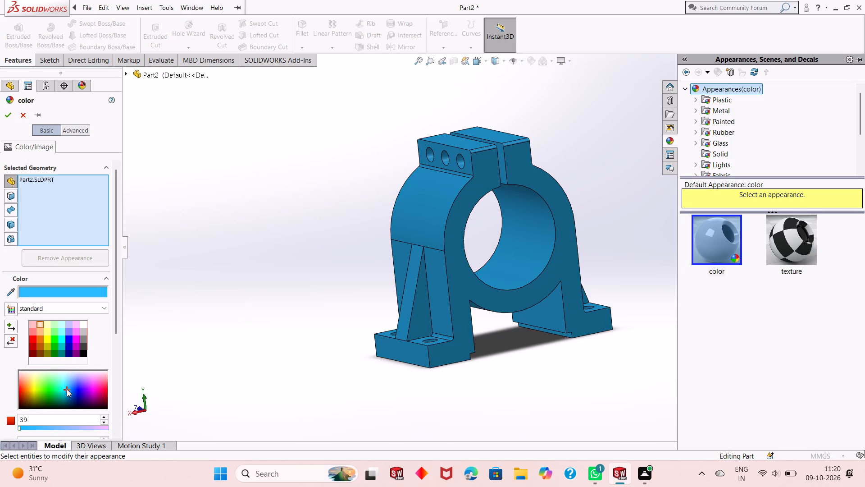
pyautogui.click(71, 384)
pyautogui.click(73, 386)
pyautogui.click(73, 381)
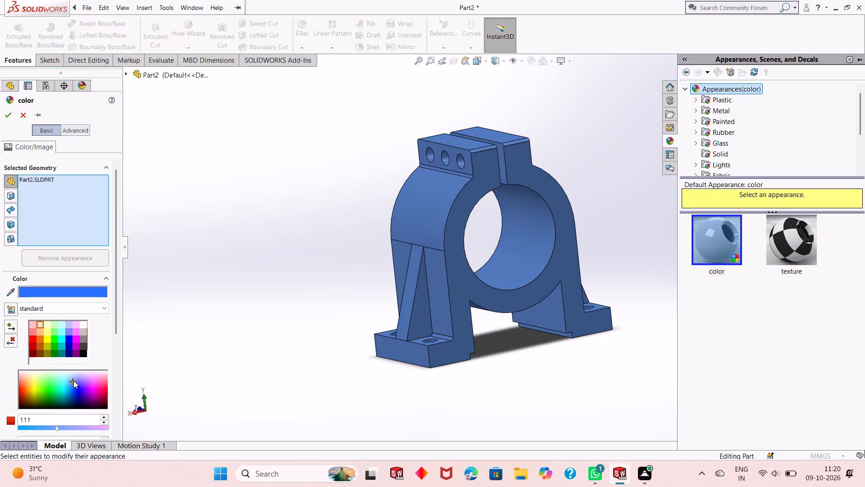
pyautogui.click(74, 383)
pyautogui.click(69, 394)
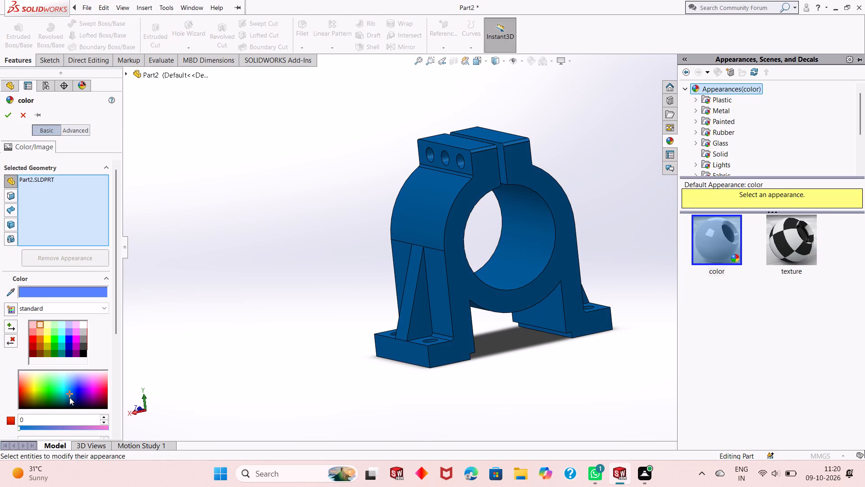
pyautogui.click(69, 397)
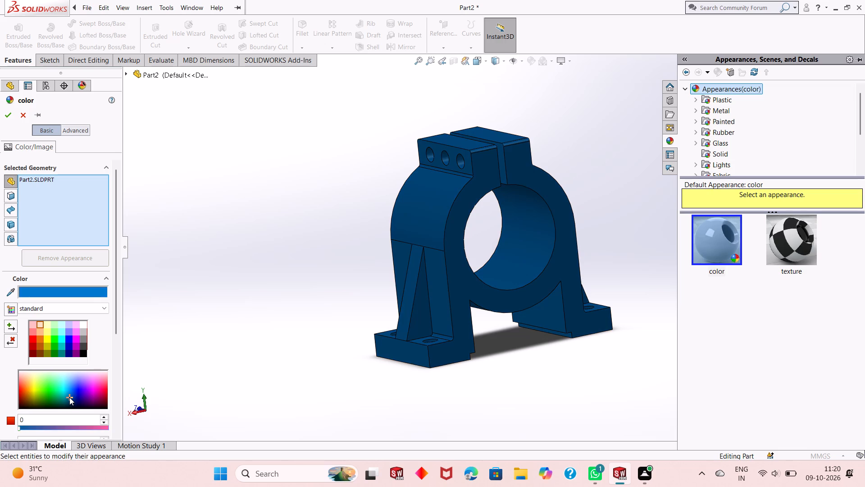
pyautogui.click(69, 394)
pyautogui.click(69, 393)
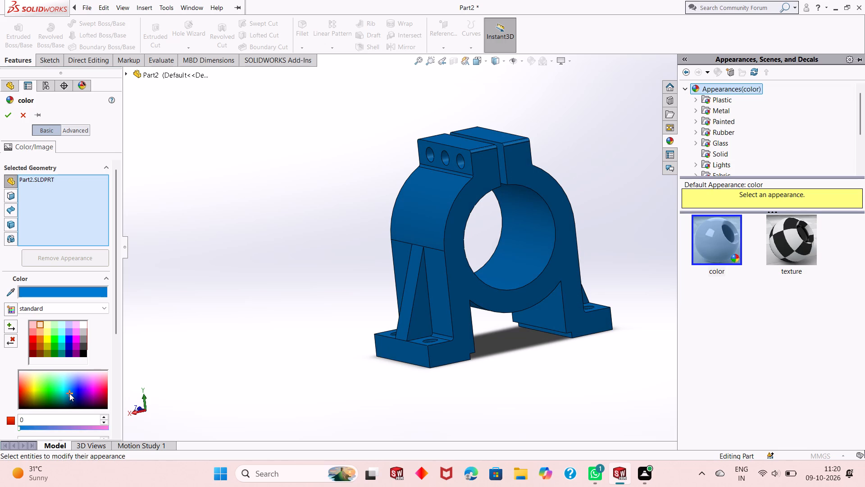
pyautogui.click(69, 393)
pyautogui.click(69, 394)
pyautogui.click(67, 391)
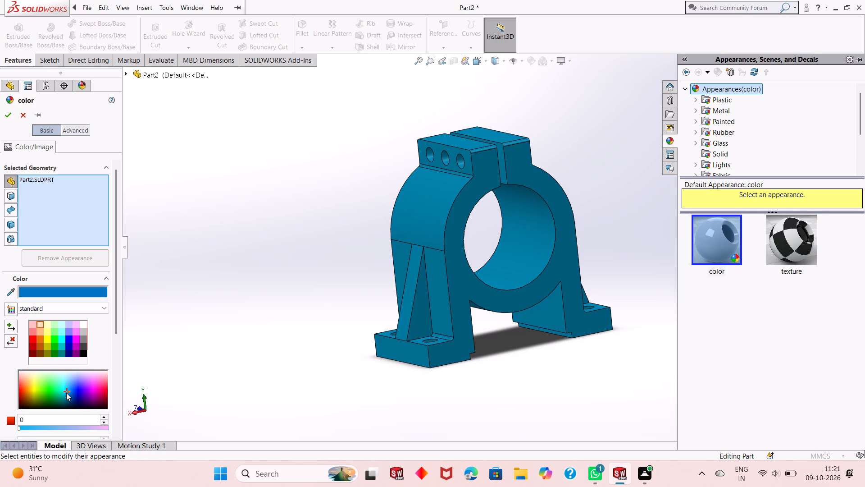
pyautogui.click(67, 391)
pyautogui.click(68, 391)
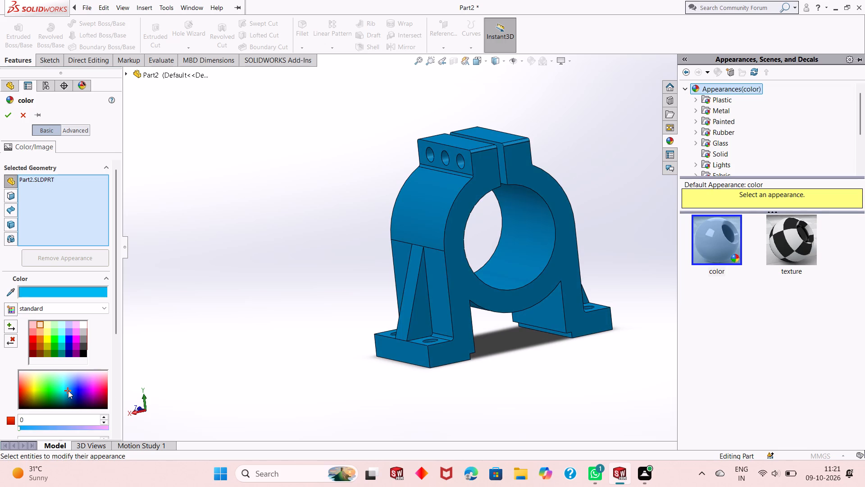
pyautogui.click(70, 392)
pyautogui.click(70, 392)
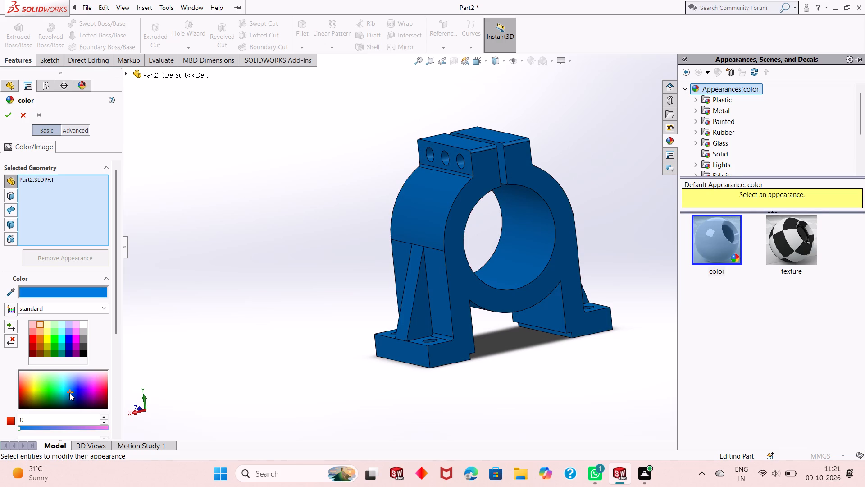
pyautogui.click(70, 391)
pyautogui.click(70, 386)
pyautogui.click(70, 386)
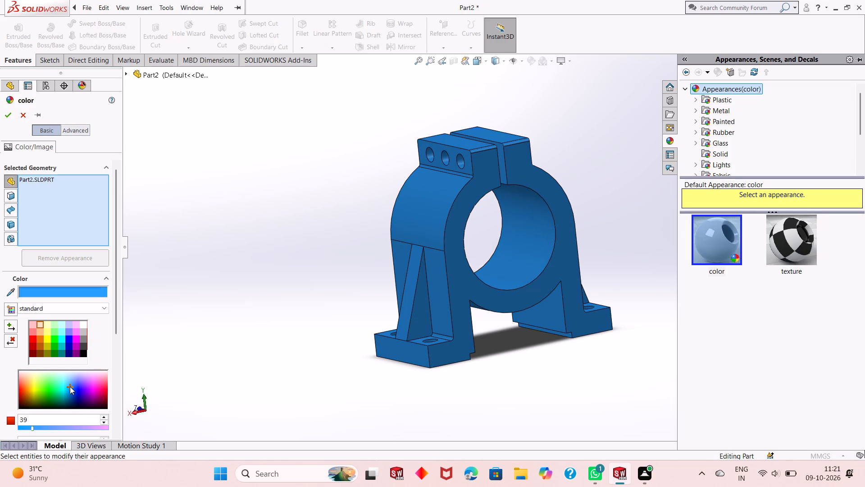
pyautogui.click(71, 392)
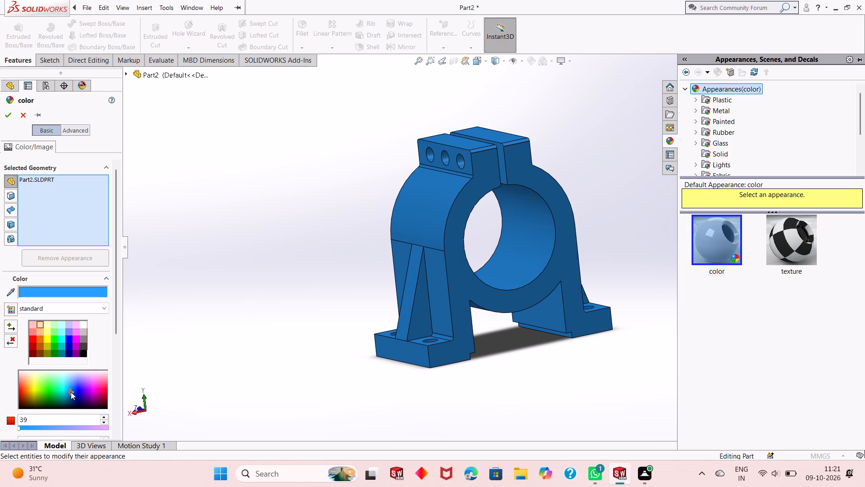
pyautogui.click(67, 393)
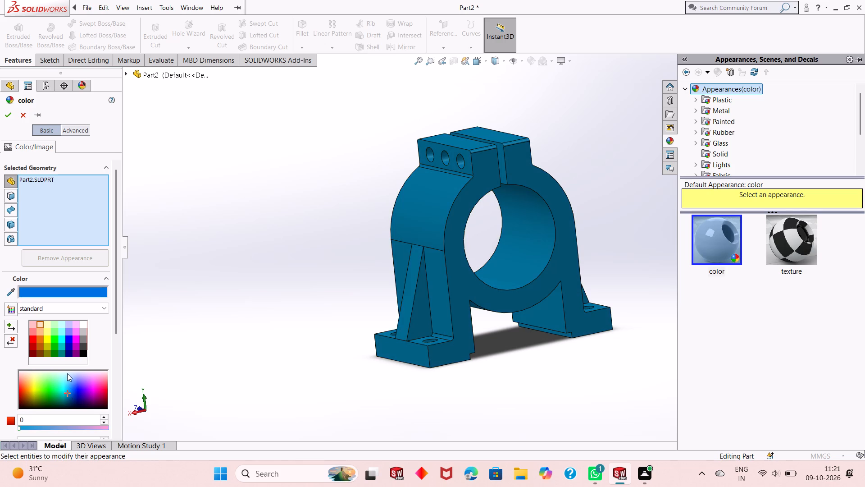
pyautogui.click(7, 120)
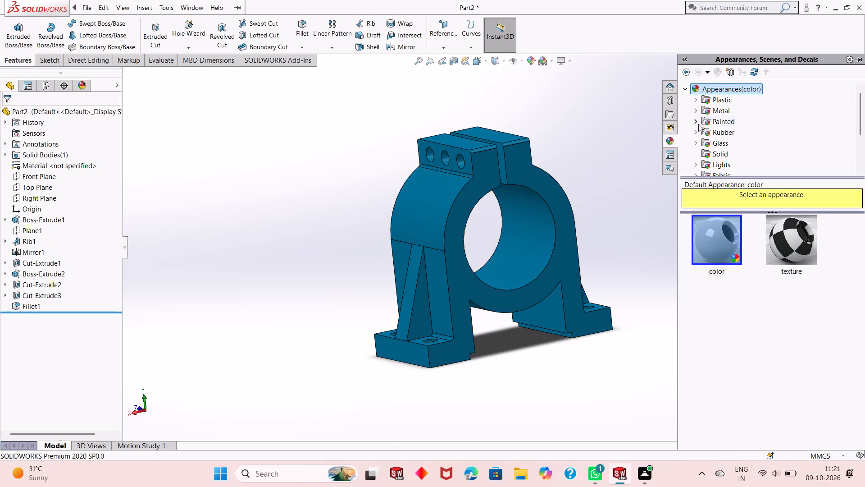
# Apply the polished aluminum metal appearance to the cut feature forming the three holes in the split top boss.
pyautogui.click(720, 108)
pyautogui.scroll(-8, 454, 146)
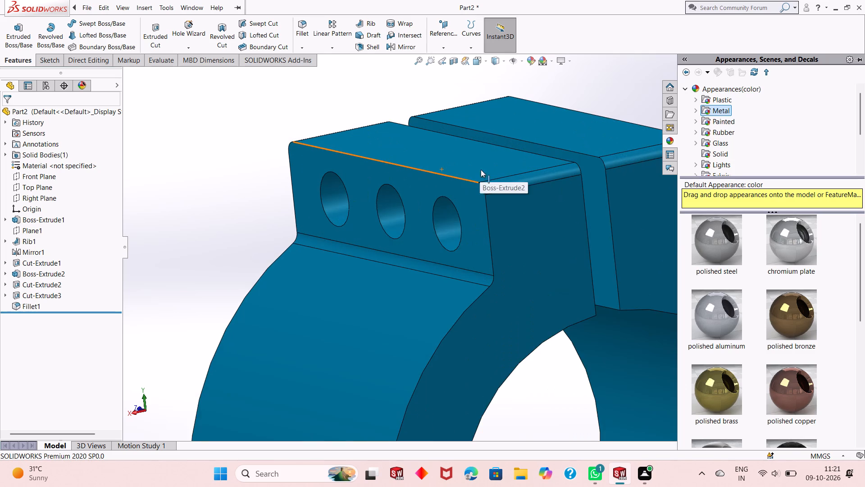
pyautogui.scroll(3, 484, 182)
pyautogui.moveTo(714, 319); pyautogui.dragTo(288, 211)
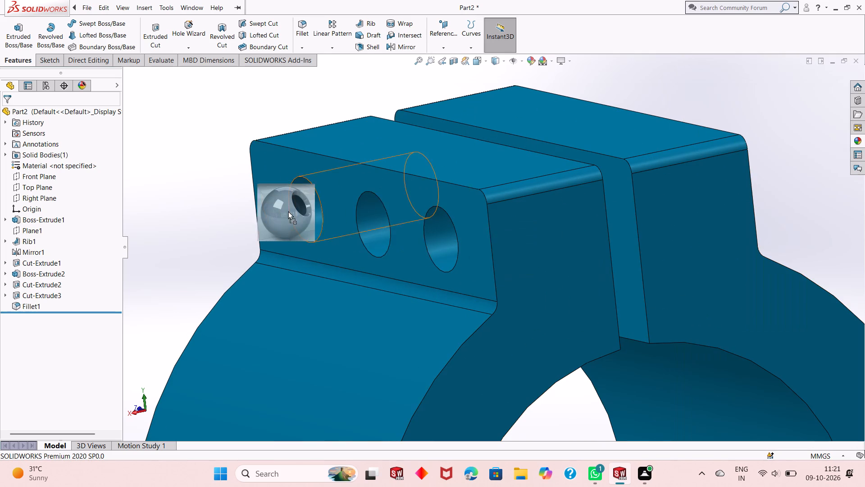
pyautogui.moveTo(288, 211); pyautogui.dragTo(303, 207)
pyautogui.click(303, 207)
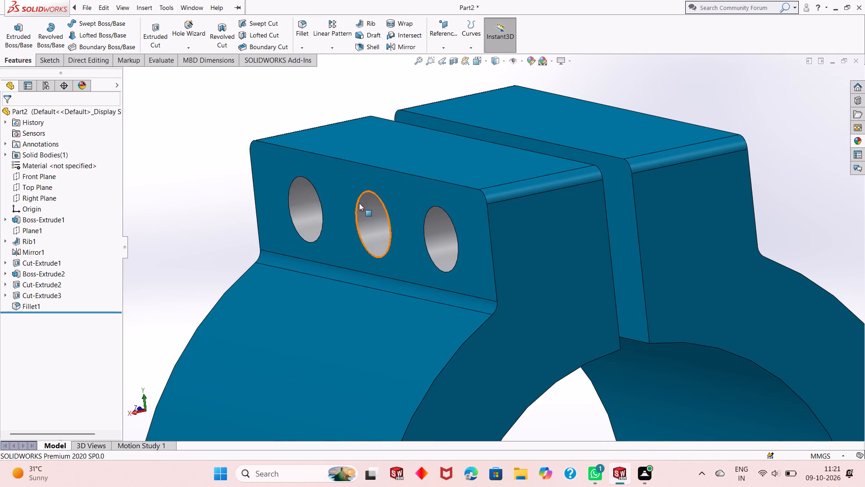
# Apply the polished aluminum appearance to the cut feature forming the mounting holes in the base flanges.
pyautogui.scroll(5, 357, 200)
pyautogui.moveTo(375, 190); pyautogui.dragTo(363, 193, button='middle')
pyautogui.scroll(4, 357, 211)
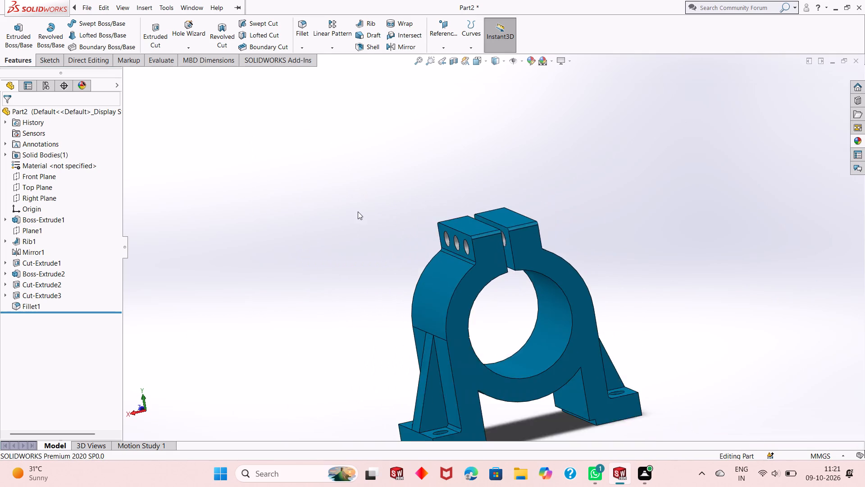
pyautogui.scroll(1, 358, 211)
pyautogui.moveTo(453, 263); pyautogui.dragTo(466, 338, button='middle')
pyautogui.scroll(2, 471, 378)
pyautogui.scroll(1, 496, 322)
pyautogui.scroll(-6, 496, 322)
pyautogui.scroll(-2, 441, 306)
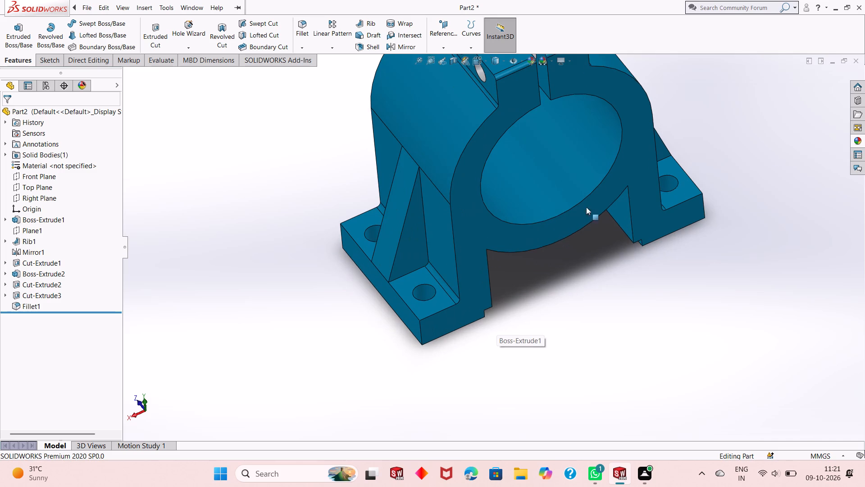
pyautogui.click(853, 138)
pyautogui.moveTo(724, 319); pyautogui.dragTo(398, 258)
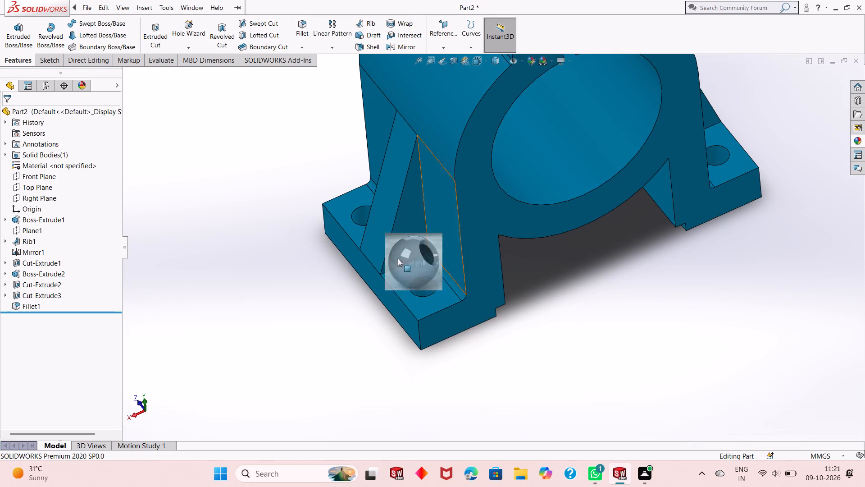
pyautogui.moveTo(398, 258); pyautogui.dragTo(432, 287)
pyautogui.click(432, 287)
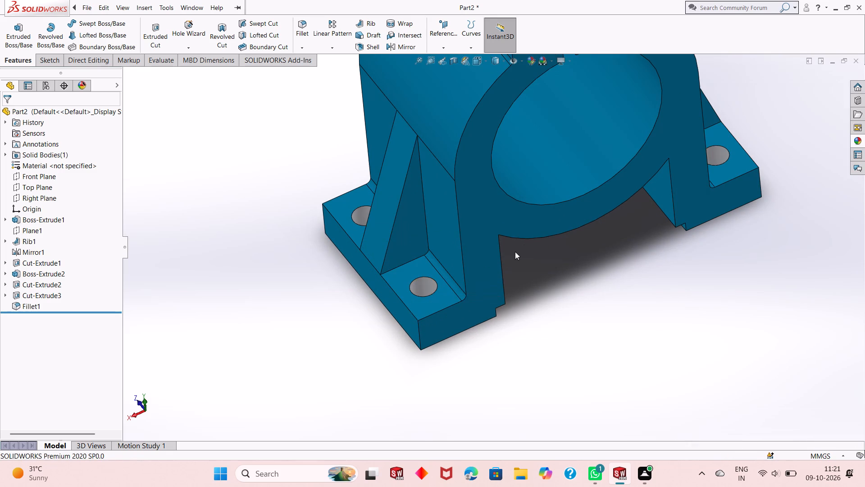
# Apply the polished aluminum appearance to only the inner face of the large central bore.
pyautogui.scroll(4, 514, 275)
pyautogui.scroll(-2, 524, 104)
pyautogui.scroll(-2, 522, 265)
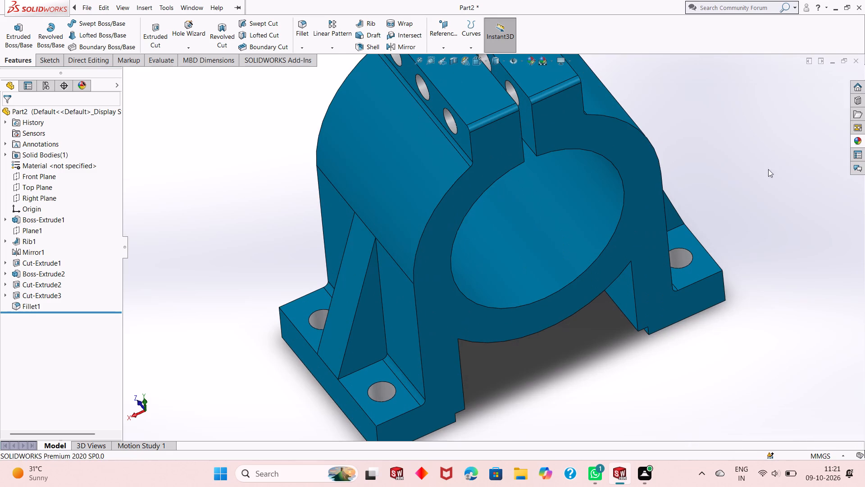
pyautogui.click(856, 140)
pyautogui.moveTo(715, 308); pyautogui.dragTo(561, 242)
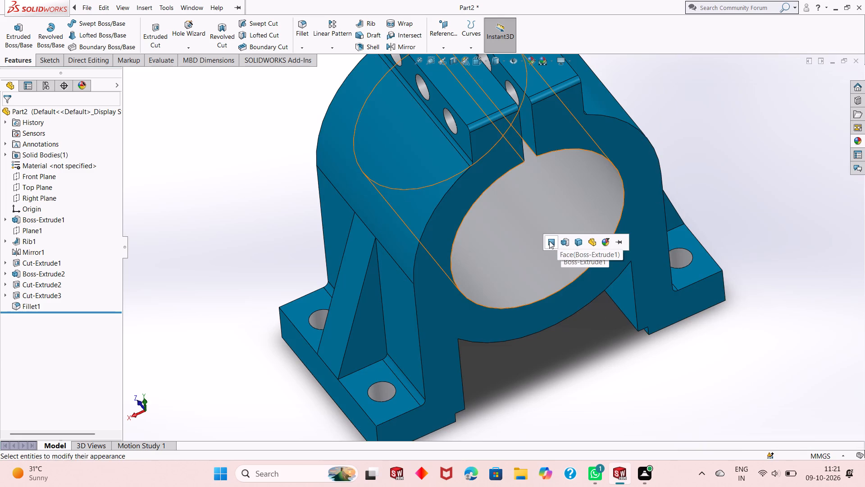
pyautogui.click(549, 241)
pyautogui.press('Escape')
# Examine the finished bracket from several sides, checking the coloured body, polished bore, top boss holes and base flanges.
pyautogui.scroll(3, 565, 295)
pyautogui.moveTo(582, 321); pyautogui.dragTo(537, 301, button='middle')
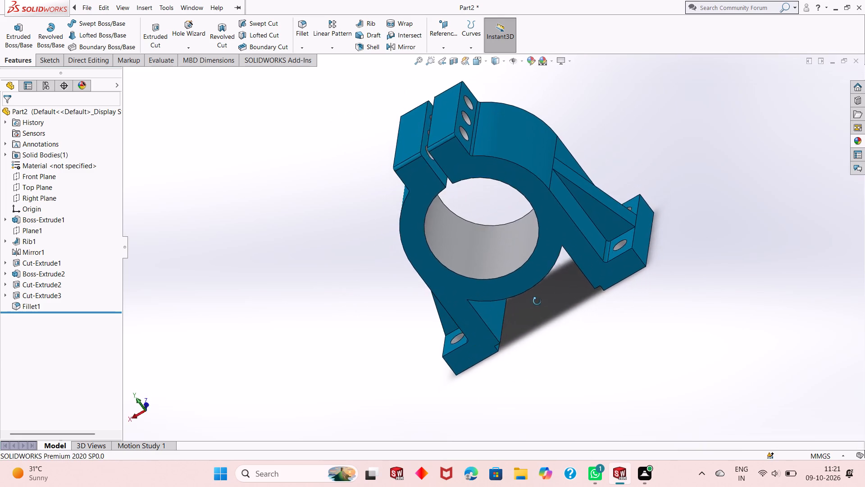
pyautogui.moveTo(537, 301); pyautogui.dragTo(665, 171, button='middle')
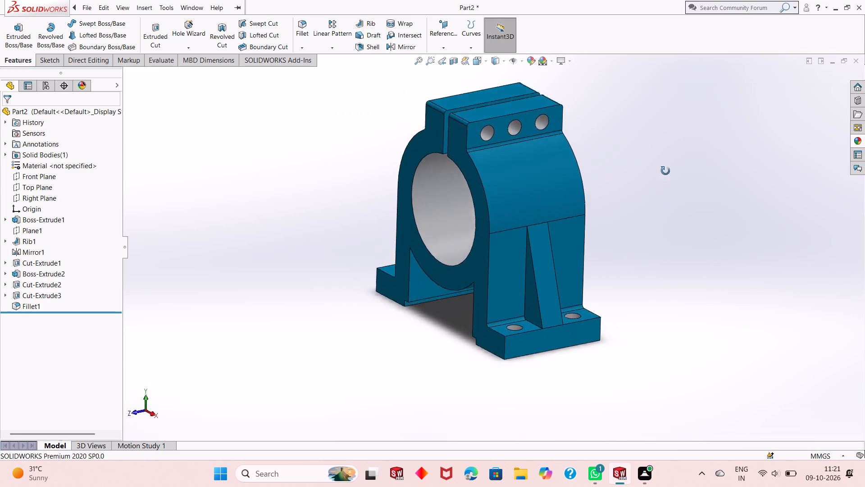
pyautogui.moveTo(665, 171); pyautogui.dragTo(571, 135, button='middle')
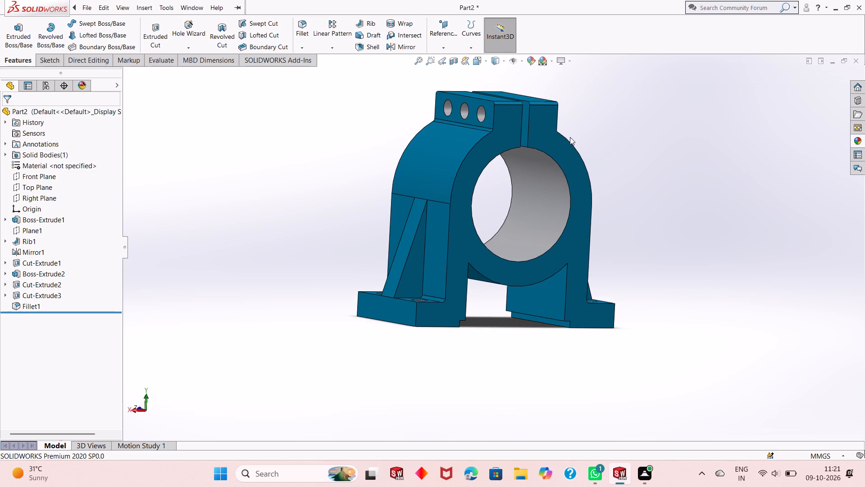
pyautogui.scroll(2, 547, 268)
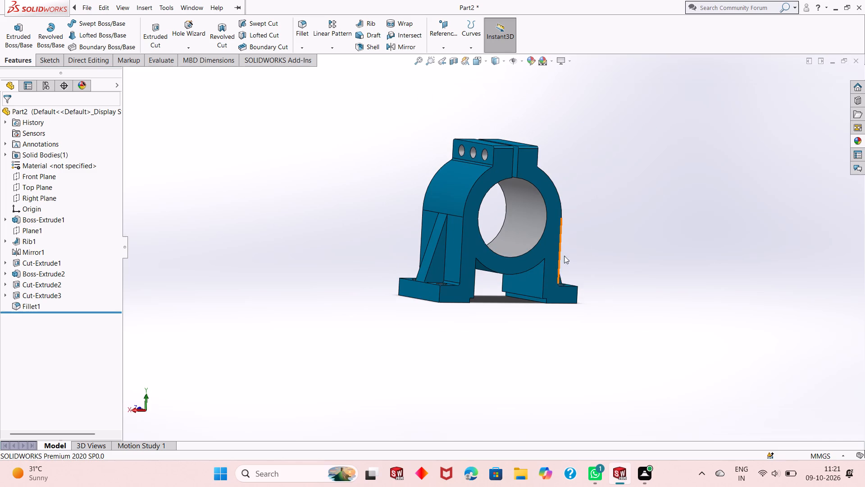
pyautogui.moveTo(593, 233); pyautogui.dragTo(587, 199, button='middle')
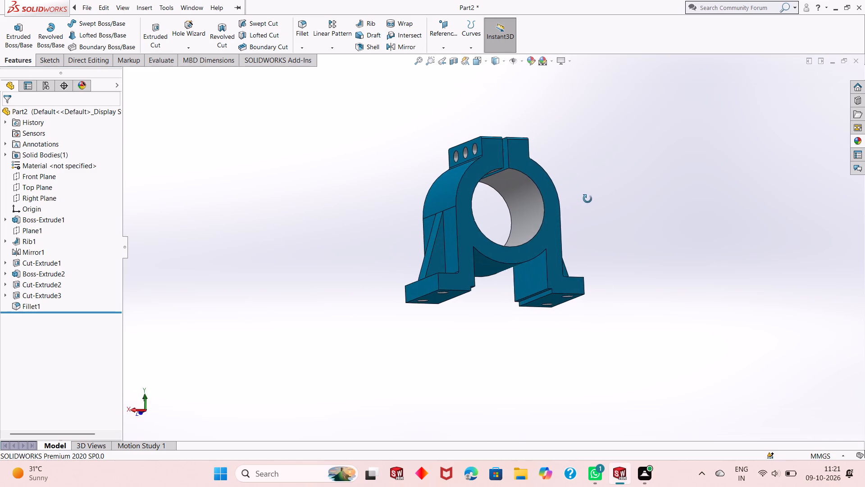
pyautogui.moveTo(587, 199); pyautogui.dragTo(607, 262, button='middle')
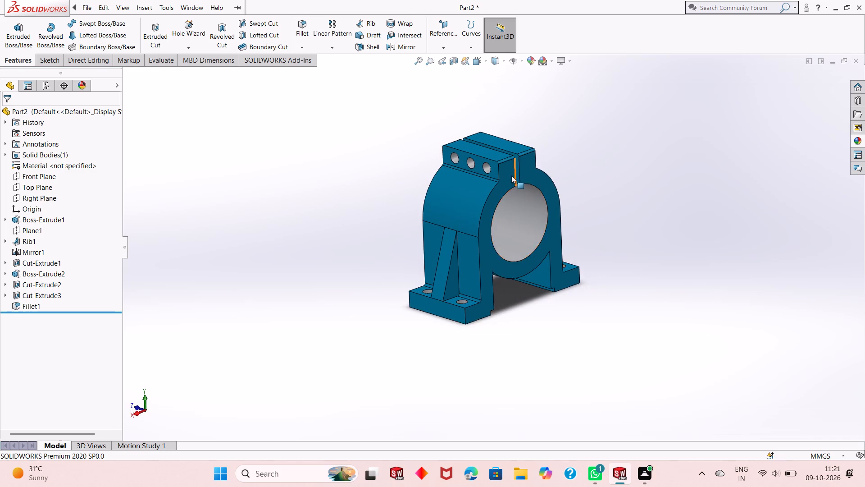
pyautogui.scroll(-2, 511, 175)
pyautogui.moveTo(592, 182); pyautogui.dragTo(575, 169, button='middle')
pyautogui.scroll(-3, 524, 240)
pyautogui.scroll(4, 523, 240)
pyautogui.scroll(-2, 385, 126)
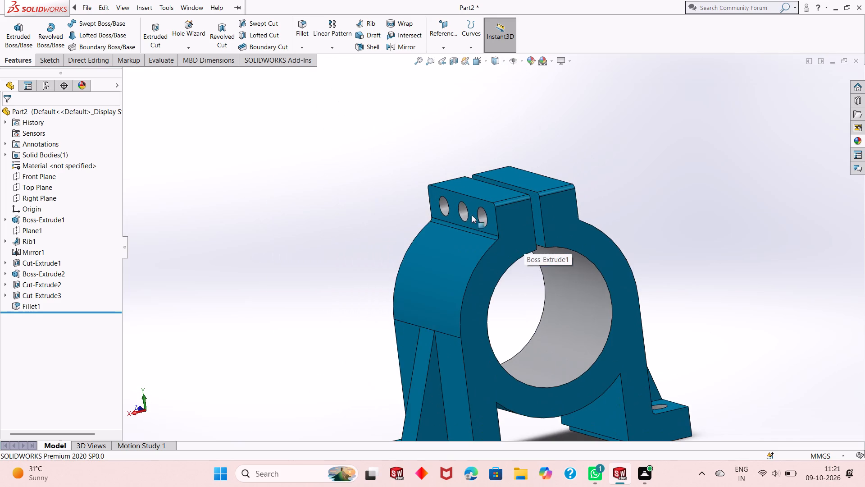
pyautogui.scroll(3, 489, 229)
pyautogui.scroll(-3, 557, 349)
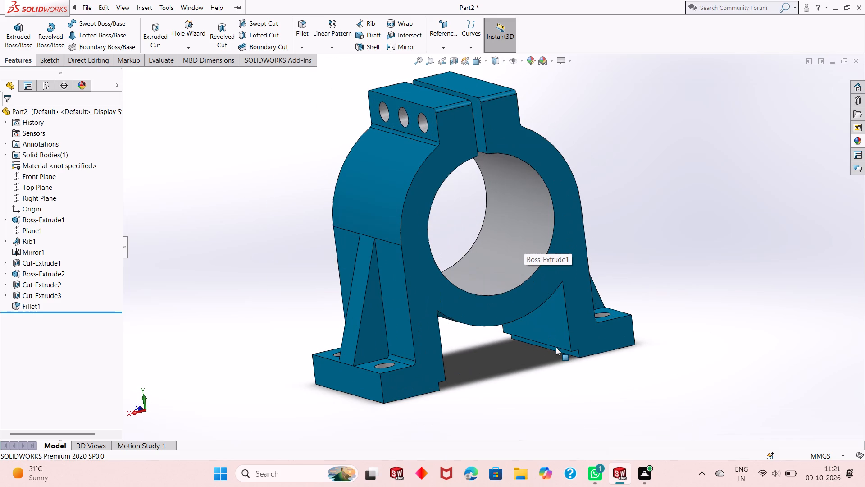
pyautogui.scroll(1, 495, 217)
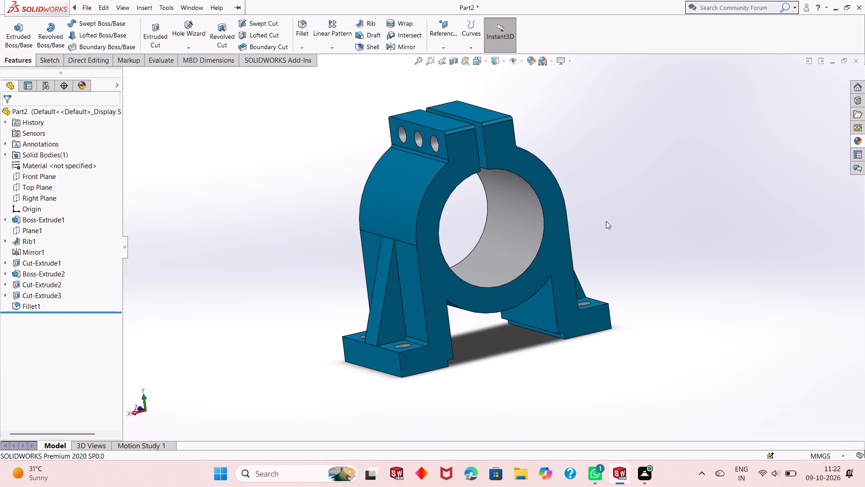
pyautogui.scroll(-1, 492, 258)
pyautogui.scroll(2, 492, 258)
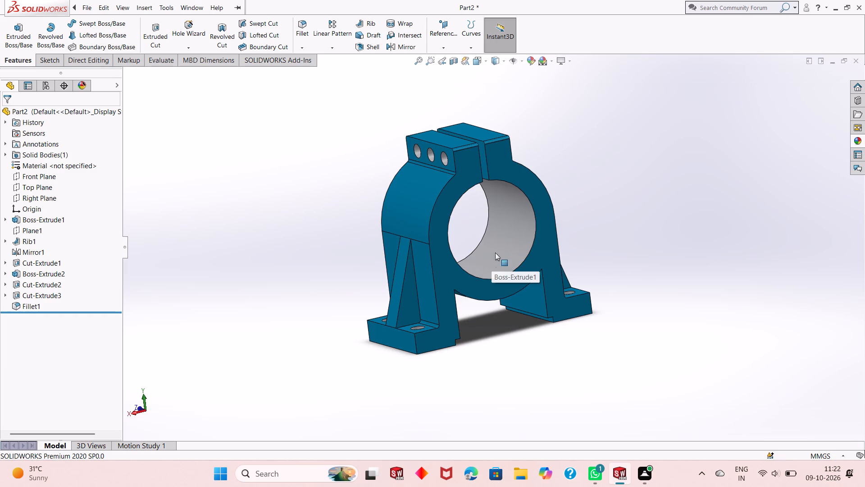
pyautogui.scroll(-1, 463, 160)
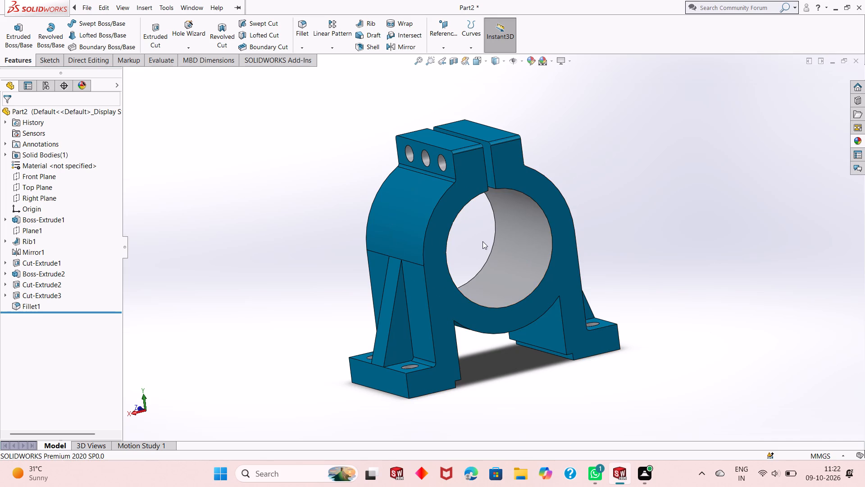
pyautogui.scroll(-1, 483, 241)
pyautogui.scroll(1, 483, 241)
pyautogui.scroll(-1, 452, 198)
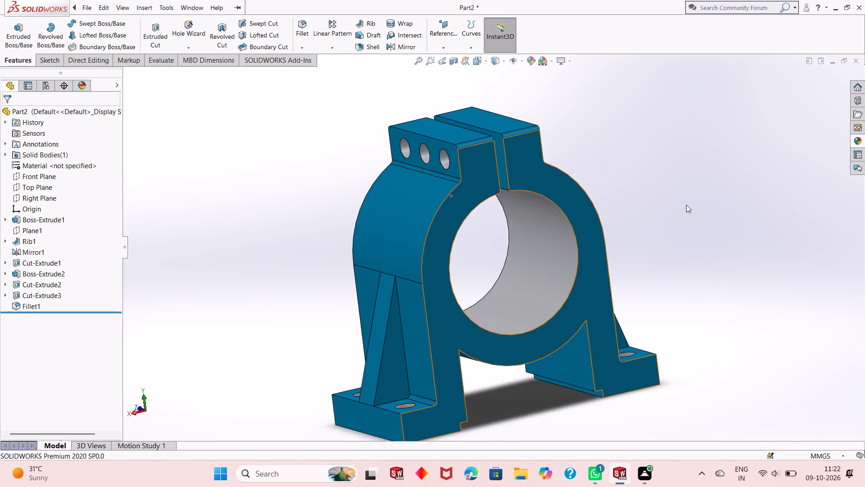
# Save the part in the Downloads folder as a SOLIDWORKS part named Omega clamp.
pyautogui.hotkey('ctrl', 's')
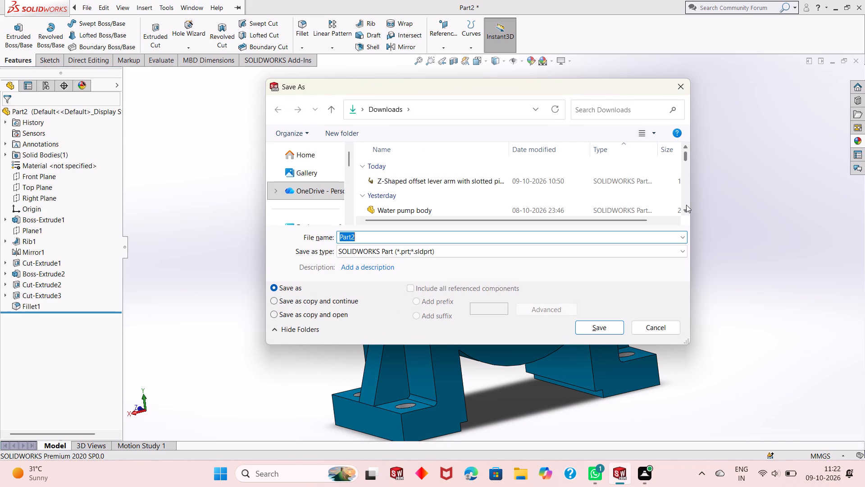
pyautogui.write('Omega')
pyautogui.press('space')
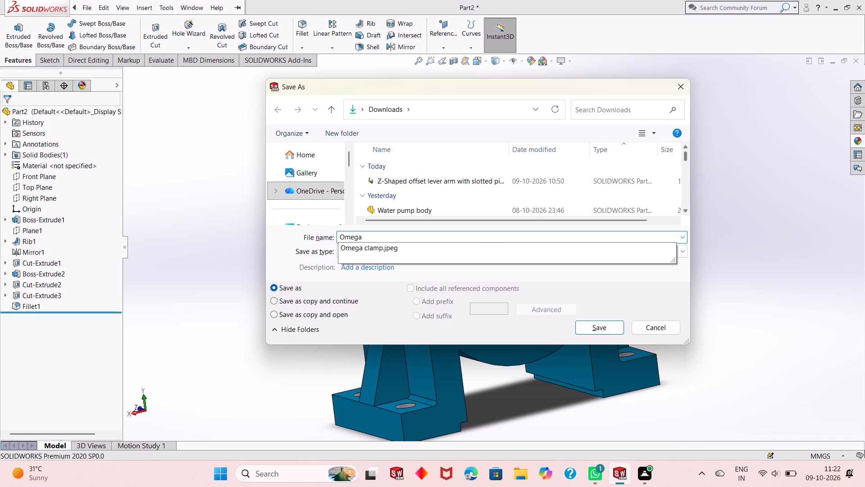
pyautogui.write('clamp')
pyautogui.press('Return')
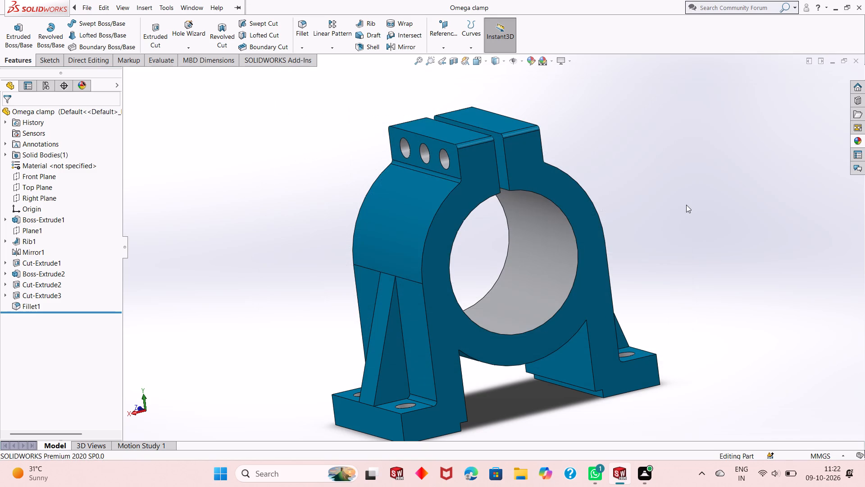
pyautogui.click(230, 163)
# Save a PDF version of the part (Adobe Portable Document Format) as Omega clamp in the Downloads folder.
pyautogui.click(283, 7)
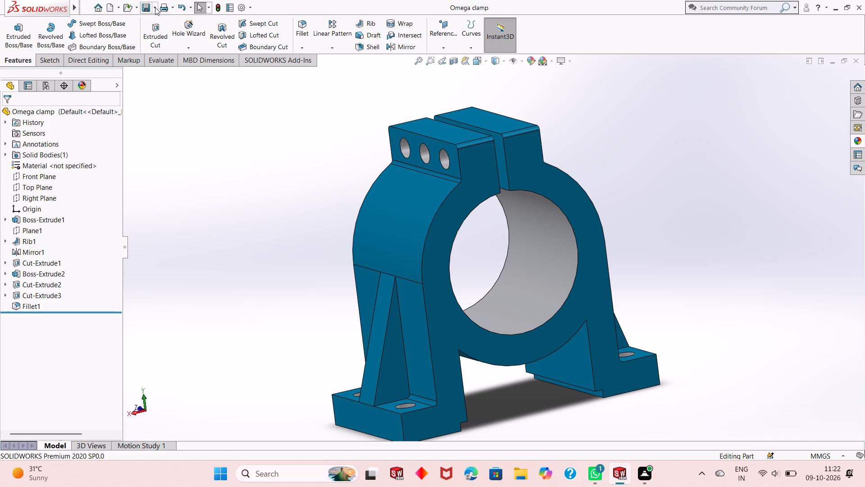
pyautogui.click(155, 7)
pyautogui.click(168, 29)
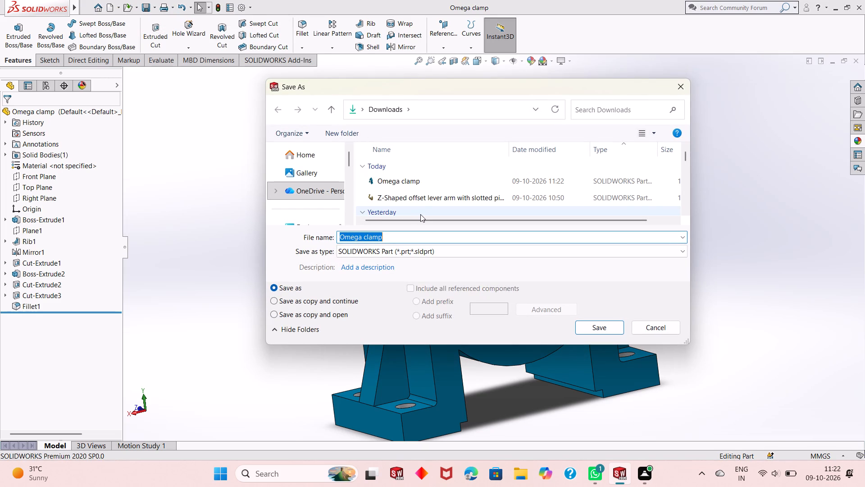
pyautogui.click(445, 254)
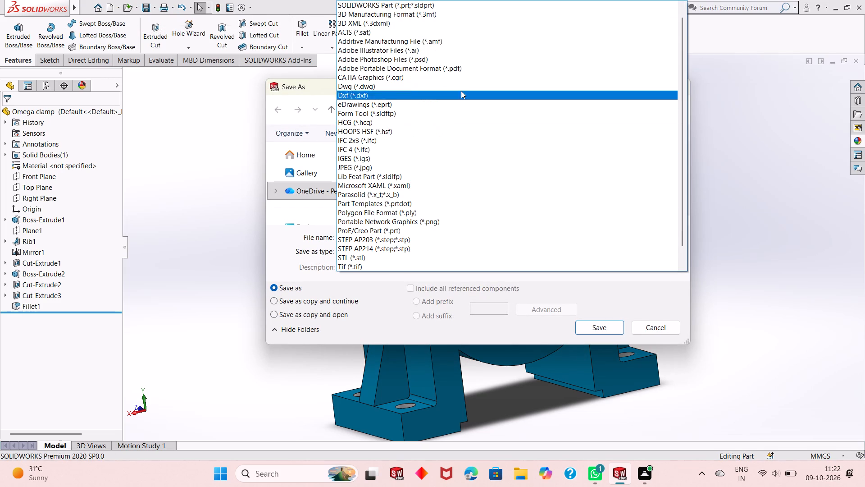
pyautogui.click(473, 72)
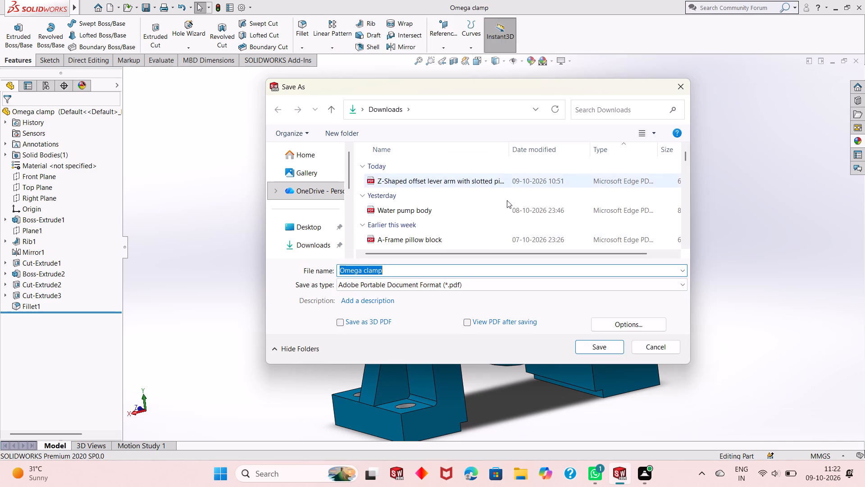
pyautogui.click(605, 347)
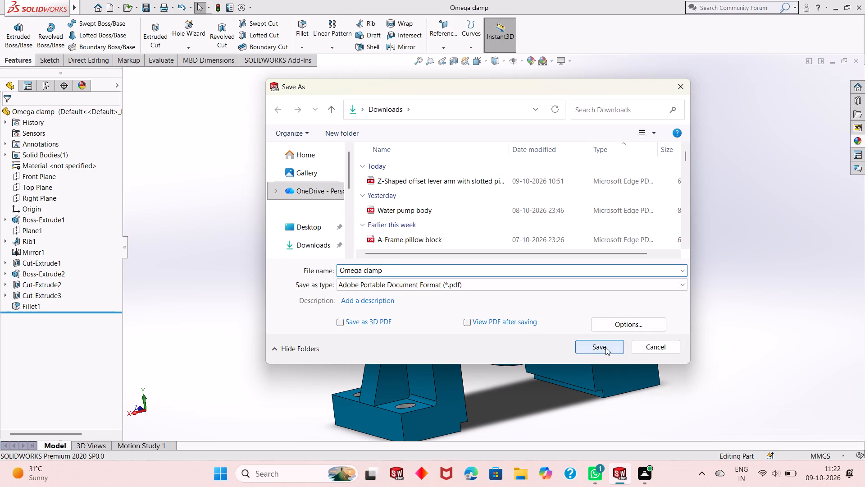